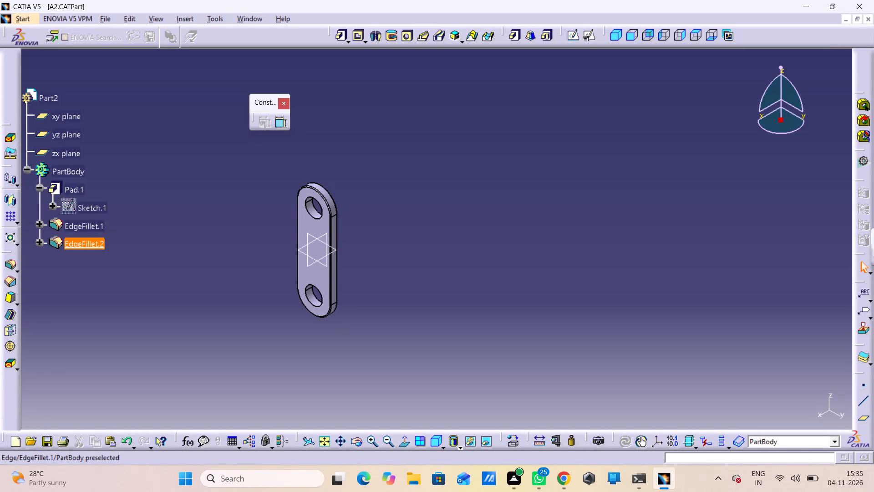
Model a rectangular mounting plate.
Create a new part named Part3 with hybrid design enabled.
{"action": "key", "text": "alt+s"}
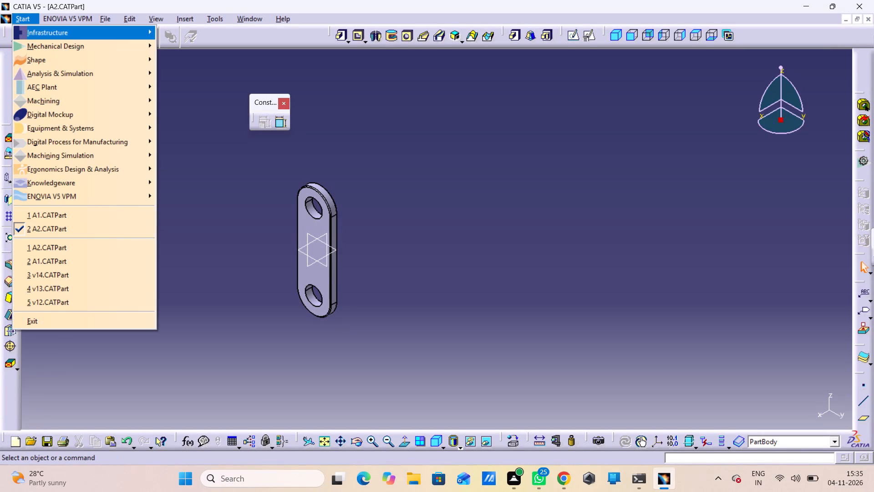
{"action": "type", "text": "mp"}
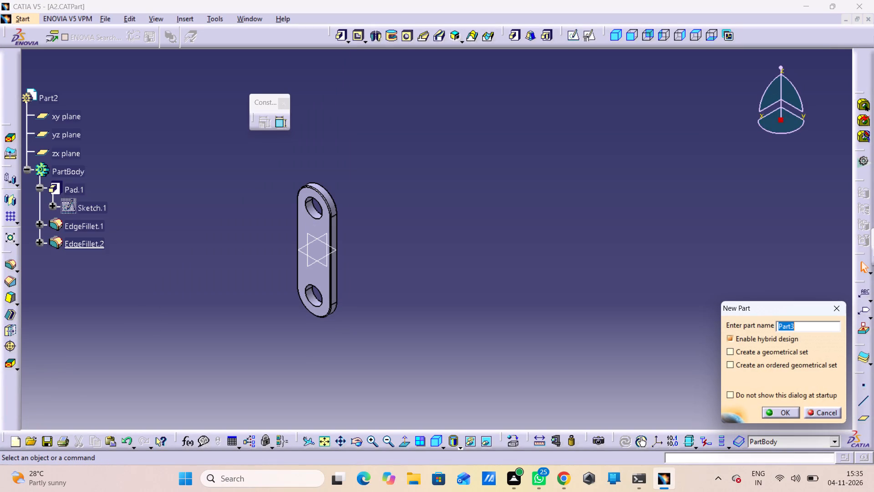
{"action": "left_click", "coordinate": [768, 408]}
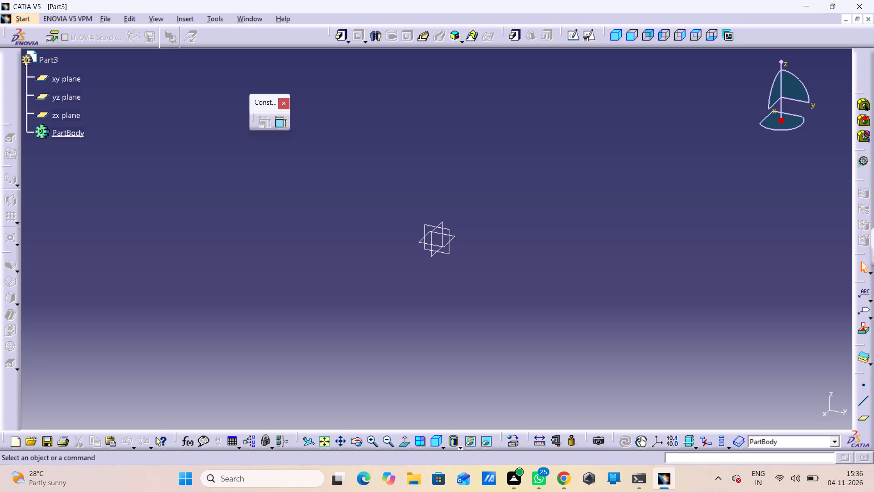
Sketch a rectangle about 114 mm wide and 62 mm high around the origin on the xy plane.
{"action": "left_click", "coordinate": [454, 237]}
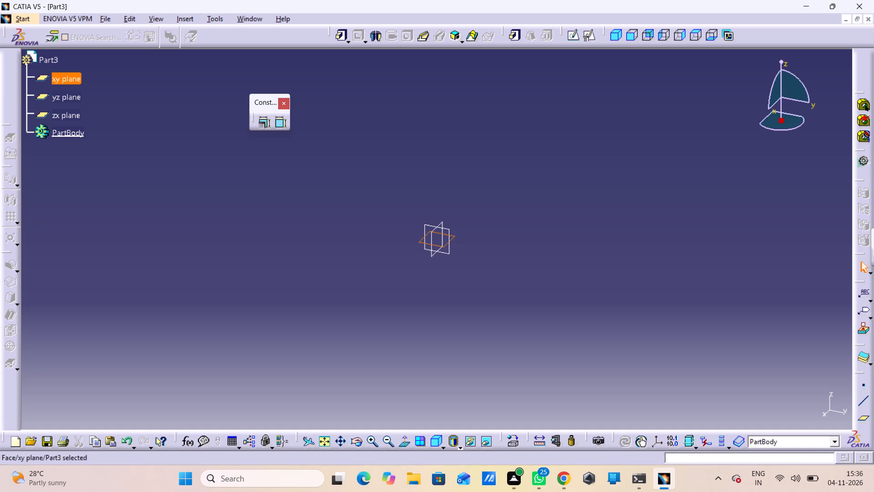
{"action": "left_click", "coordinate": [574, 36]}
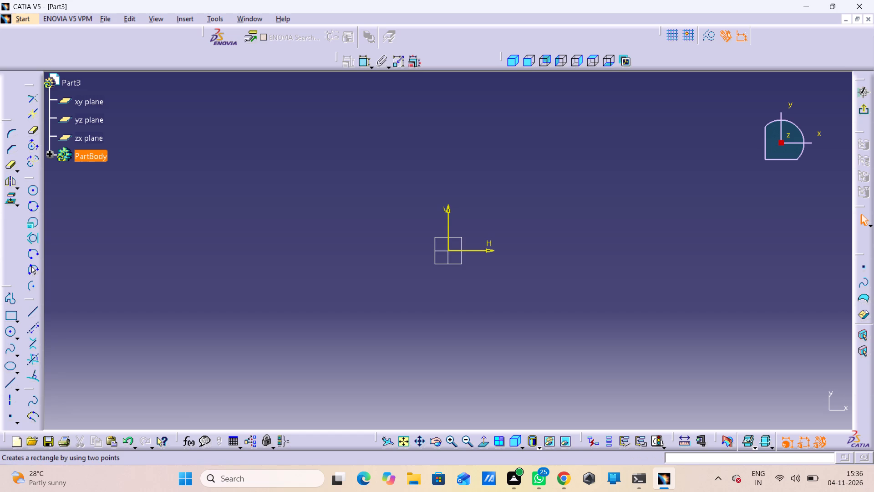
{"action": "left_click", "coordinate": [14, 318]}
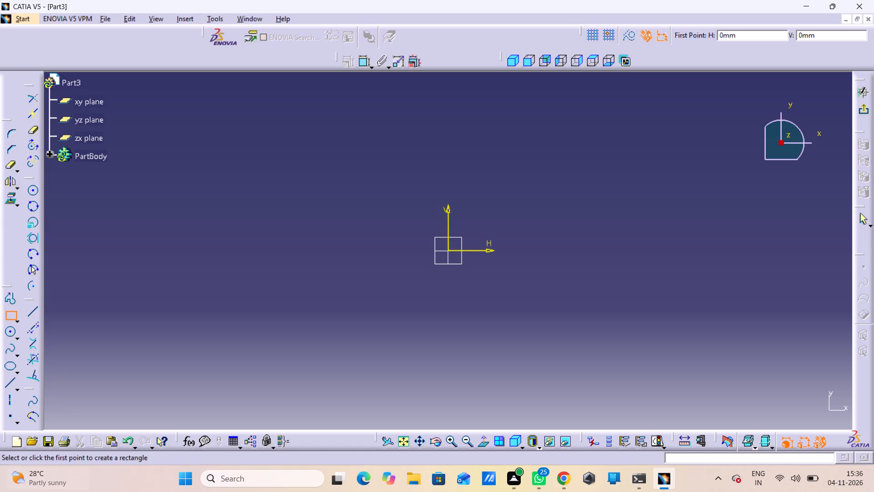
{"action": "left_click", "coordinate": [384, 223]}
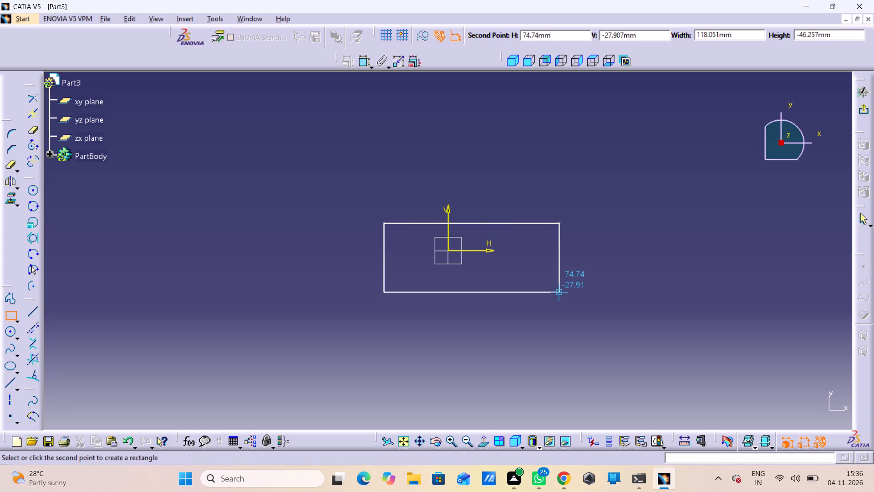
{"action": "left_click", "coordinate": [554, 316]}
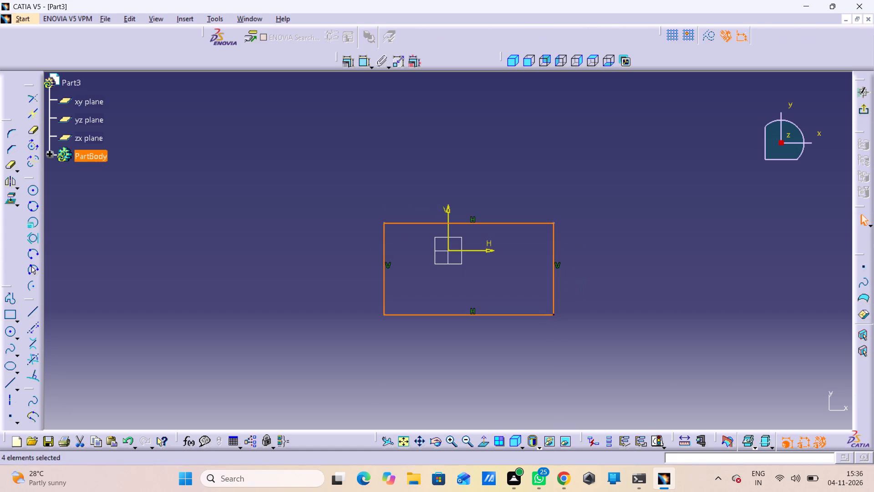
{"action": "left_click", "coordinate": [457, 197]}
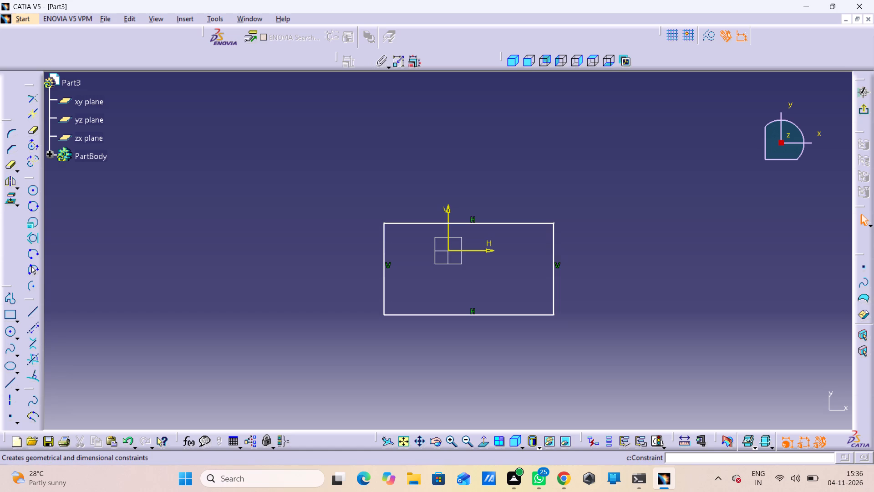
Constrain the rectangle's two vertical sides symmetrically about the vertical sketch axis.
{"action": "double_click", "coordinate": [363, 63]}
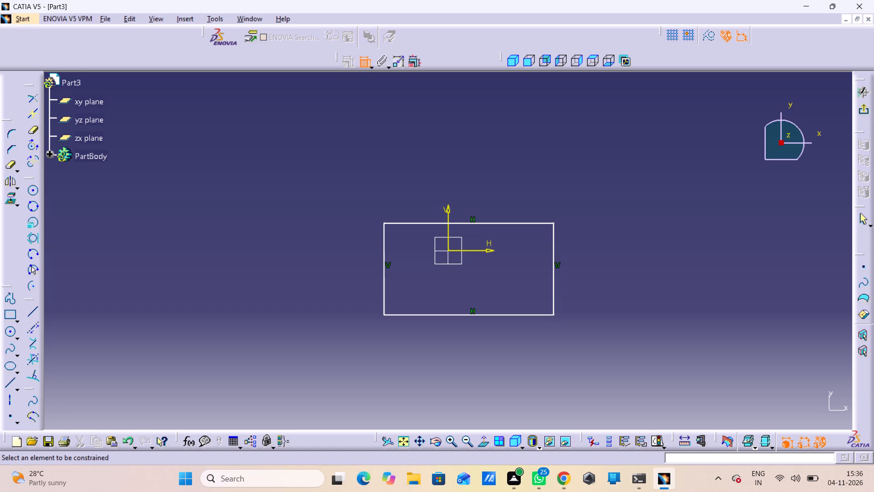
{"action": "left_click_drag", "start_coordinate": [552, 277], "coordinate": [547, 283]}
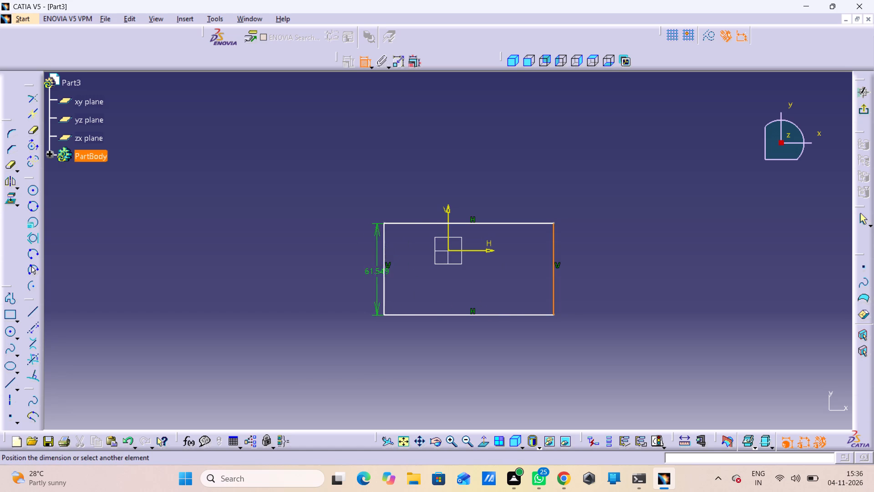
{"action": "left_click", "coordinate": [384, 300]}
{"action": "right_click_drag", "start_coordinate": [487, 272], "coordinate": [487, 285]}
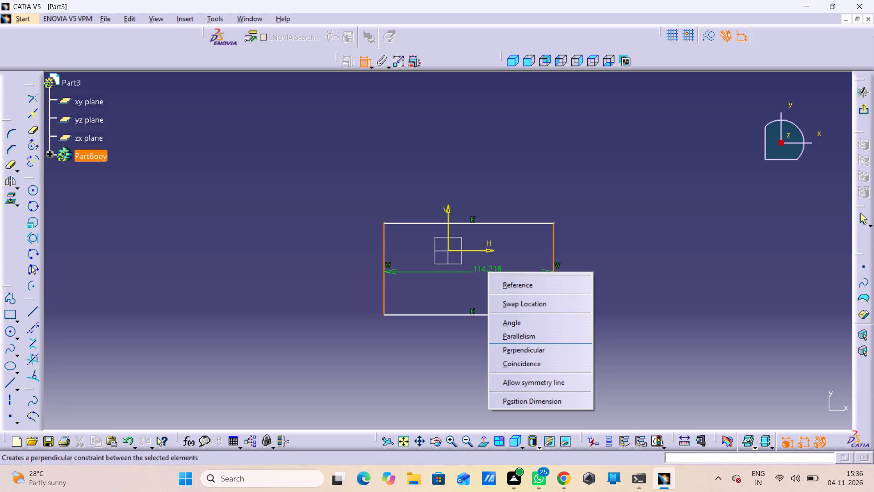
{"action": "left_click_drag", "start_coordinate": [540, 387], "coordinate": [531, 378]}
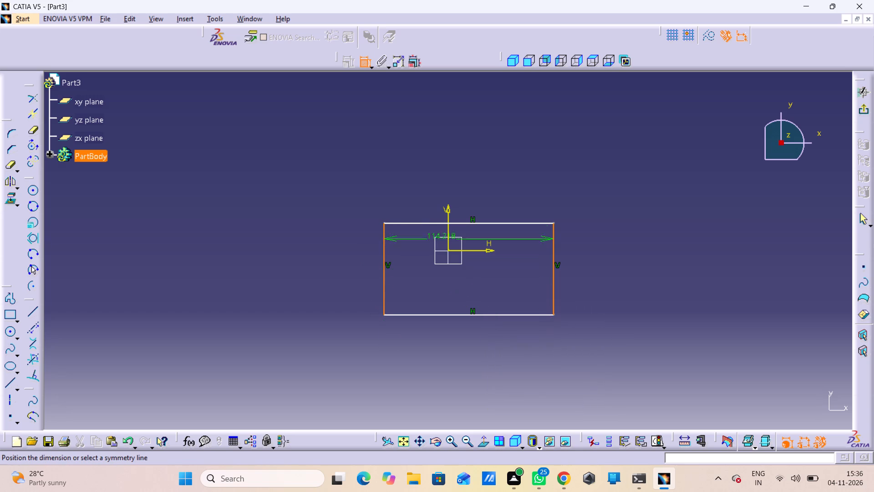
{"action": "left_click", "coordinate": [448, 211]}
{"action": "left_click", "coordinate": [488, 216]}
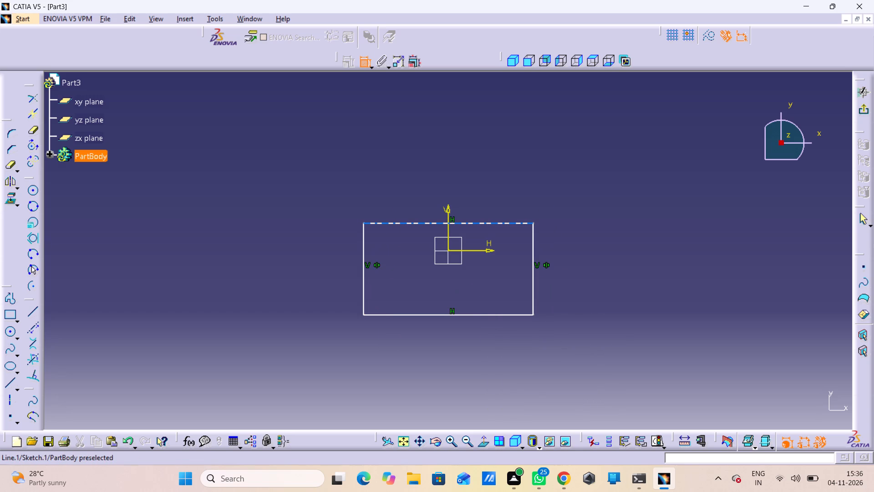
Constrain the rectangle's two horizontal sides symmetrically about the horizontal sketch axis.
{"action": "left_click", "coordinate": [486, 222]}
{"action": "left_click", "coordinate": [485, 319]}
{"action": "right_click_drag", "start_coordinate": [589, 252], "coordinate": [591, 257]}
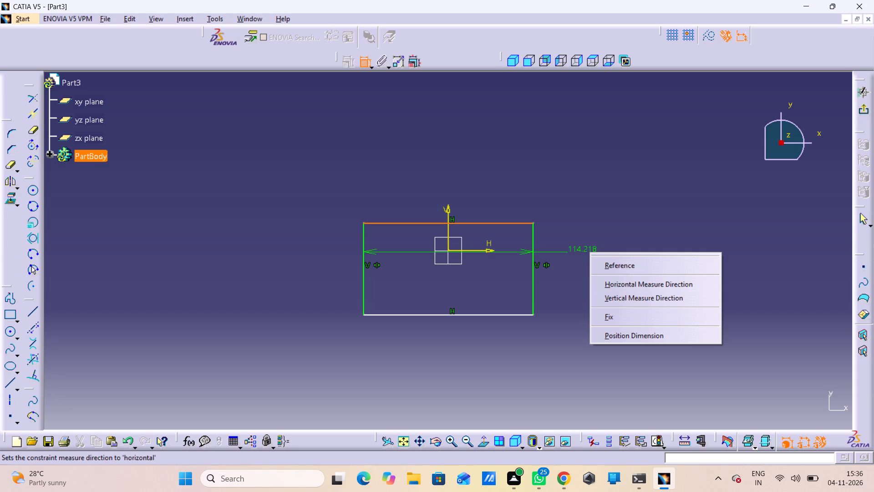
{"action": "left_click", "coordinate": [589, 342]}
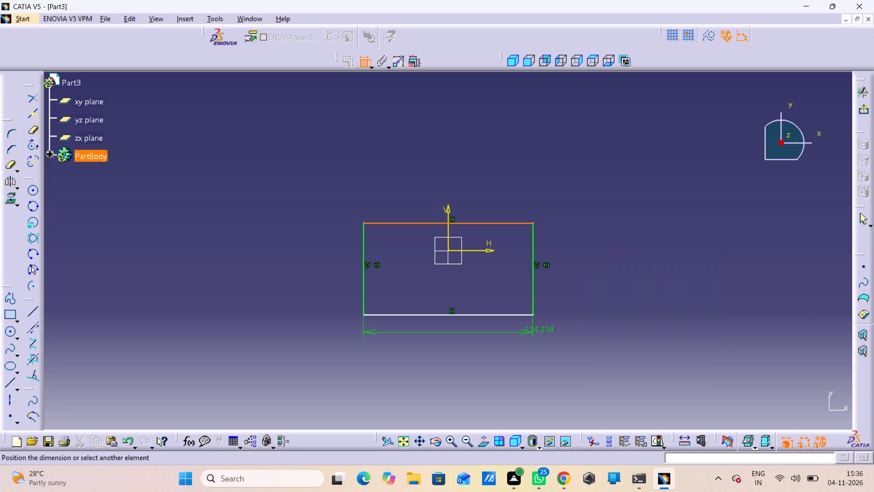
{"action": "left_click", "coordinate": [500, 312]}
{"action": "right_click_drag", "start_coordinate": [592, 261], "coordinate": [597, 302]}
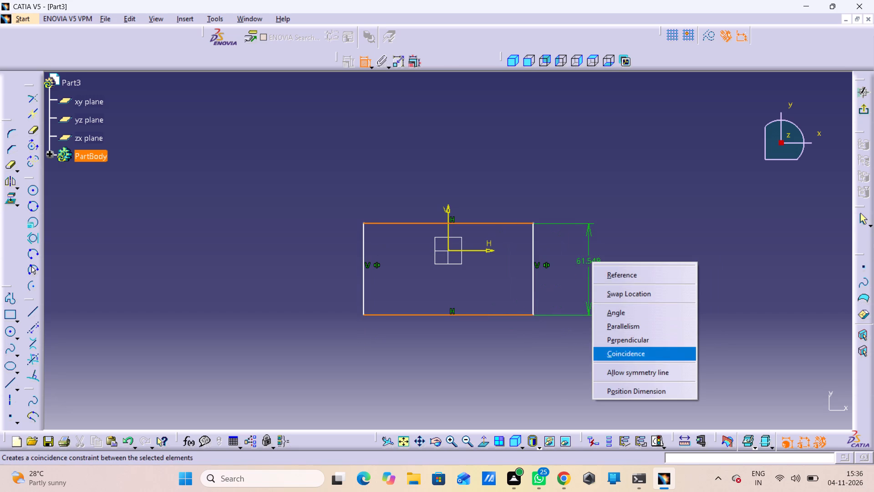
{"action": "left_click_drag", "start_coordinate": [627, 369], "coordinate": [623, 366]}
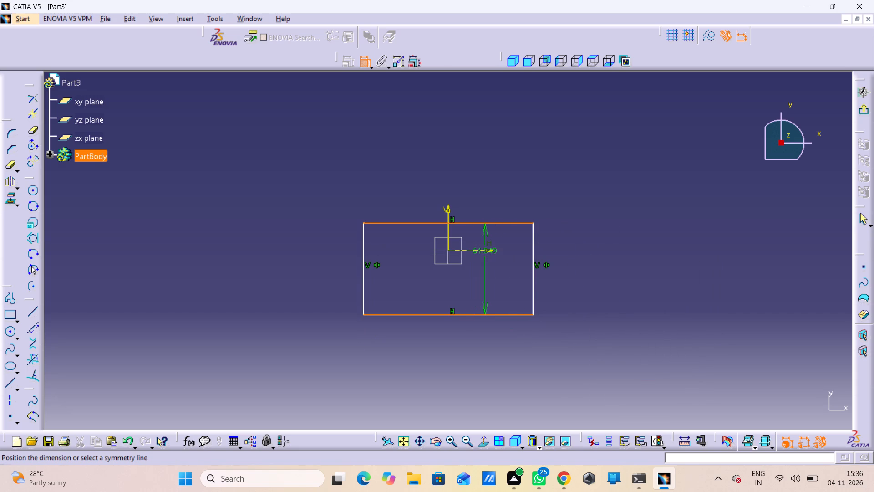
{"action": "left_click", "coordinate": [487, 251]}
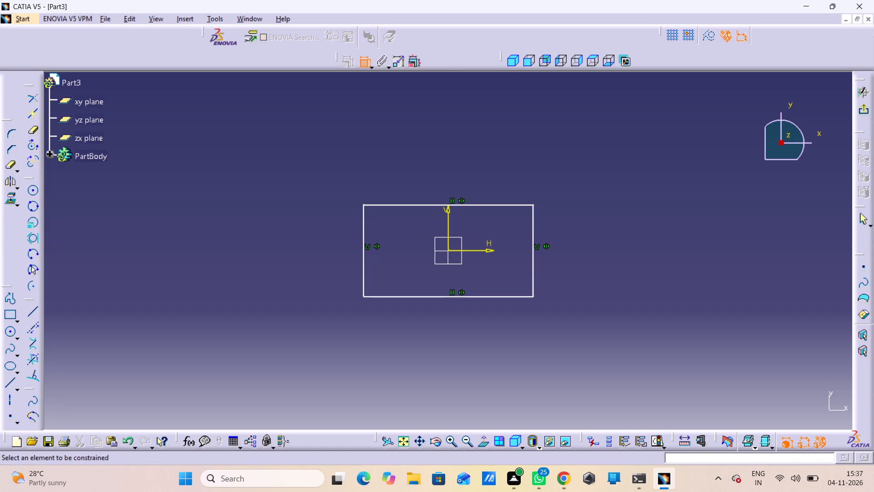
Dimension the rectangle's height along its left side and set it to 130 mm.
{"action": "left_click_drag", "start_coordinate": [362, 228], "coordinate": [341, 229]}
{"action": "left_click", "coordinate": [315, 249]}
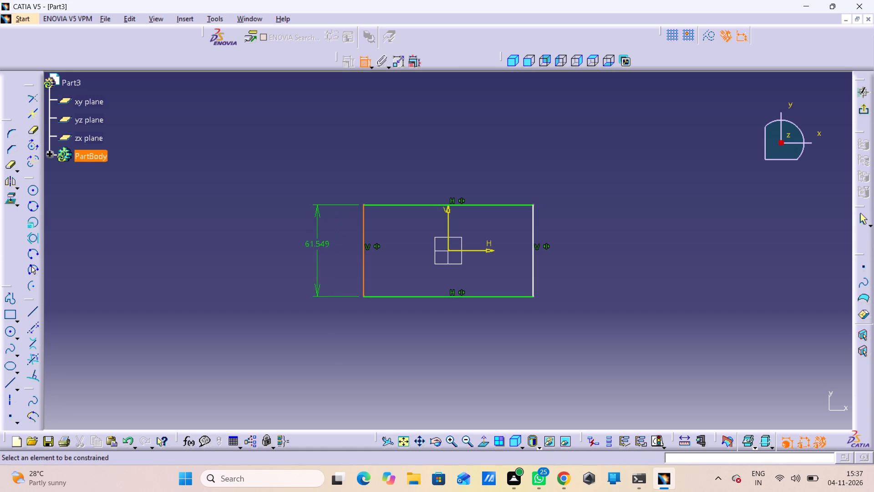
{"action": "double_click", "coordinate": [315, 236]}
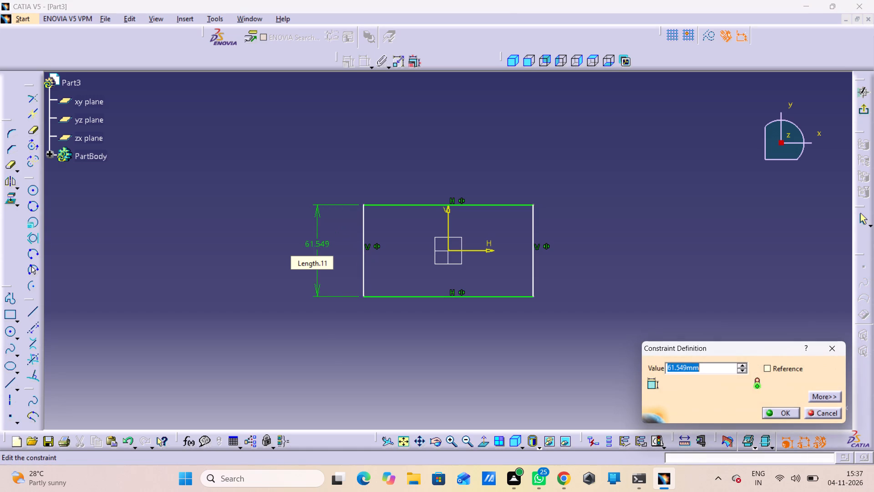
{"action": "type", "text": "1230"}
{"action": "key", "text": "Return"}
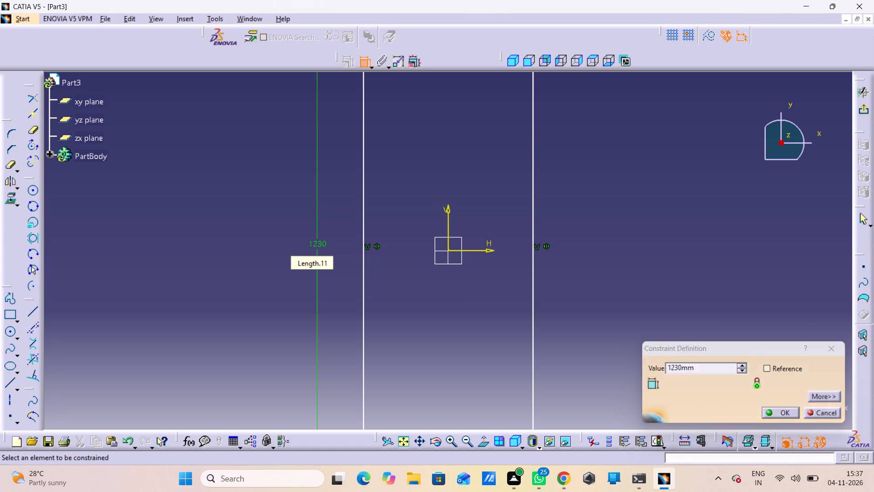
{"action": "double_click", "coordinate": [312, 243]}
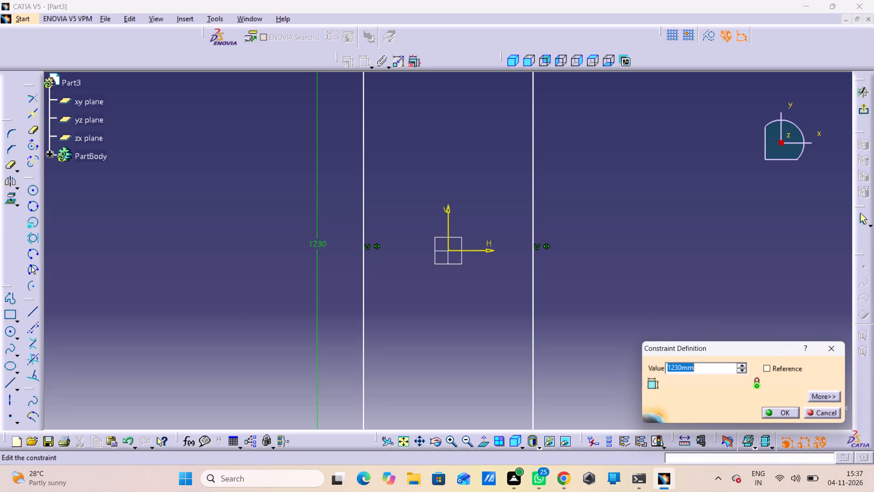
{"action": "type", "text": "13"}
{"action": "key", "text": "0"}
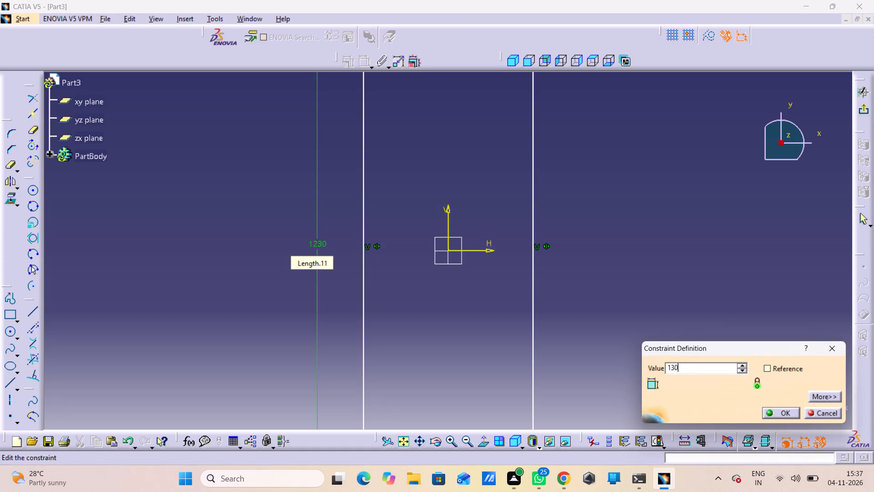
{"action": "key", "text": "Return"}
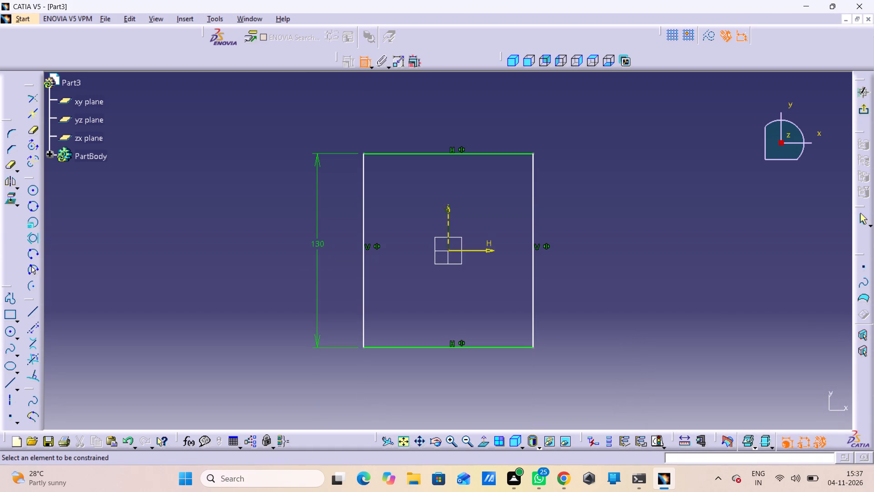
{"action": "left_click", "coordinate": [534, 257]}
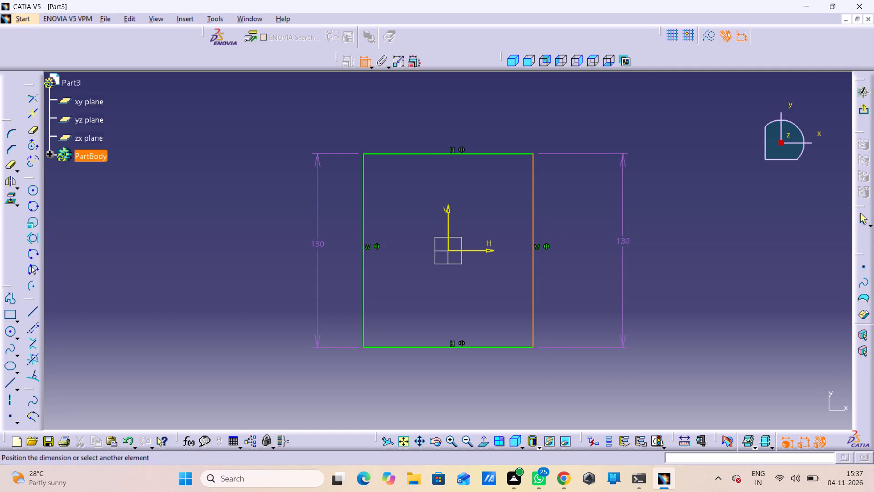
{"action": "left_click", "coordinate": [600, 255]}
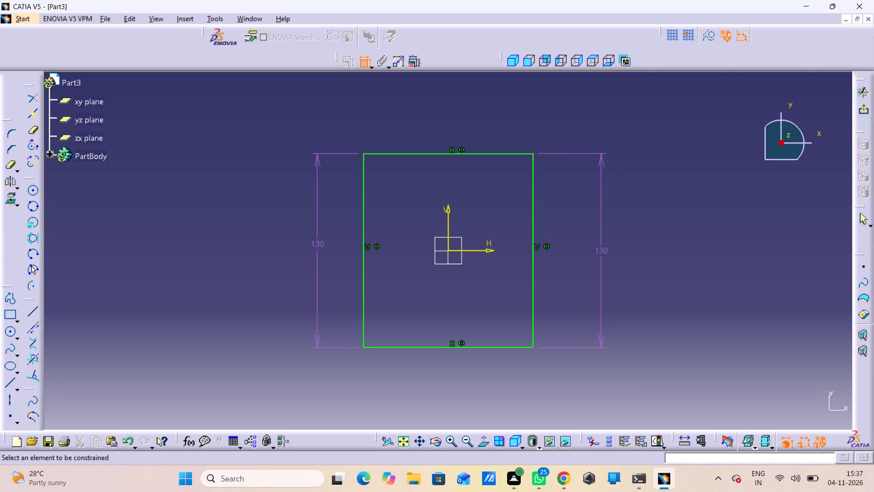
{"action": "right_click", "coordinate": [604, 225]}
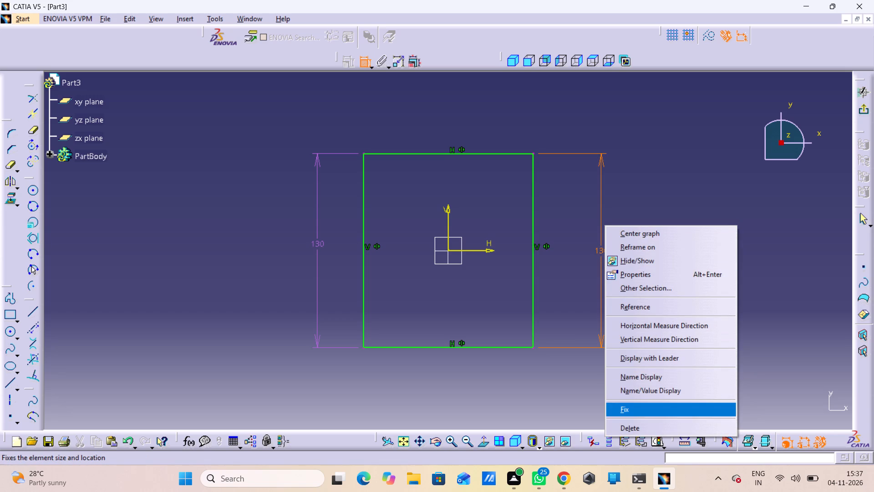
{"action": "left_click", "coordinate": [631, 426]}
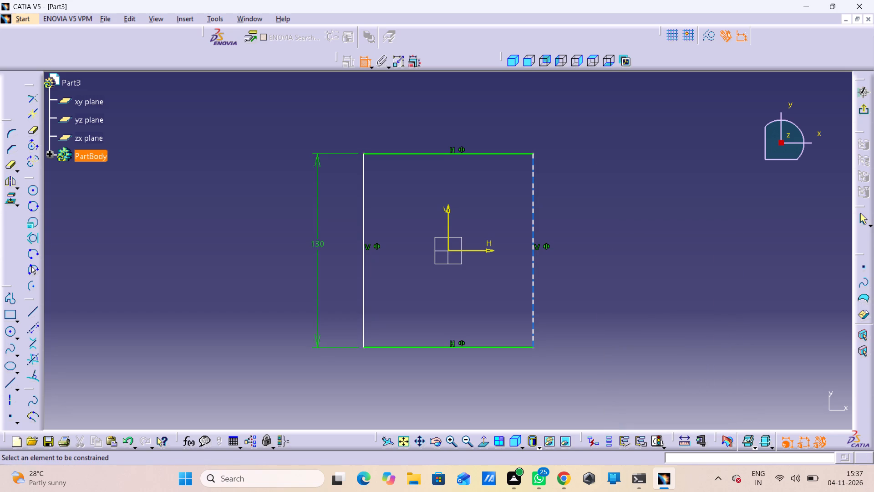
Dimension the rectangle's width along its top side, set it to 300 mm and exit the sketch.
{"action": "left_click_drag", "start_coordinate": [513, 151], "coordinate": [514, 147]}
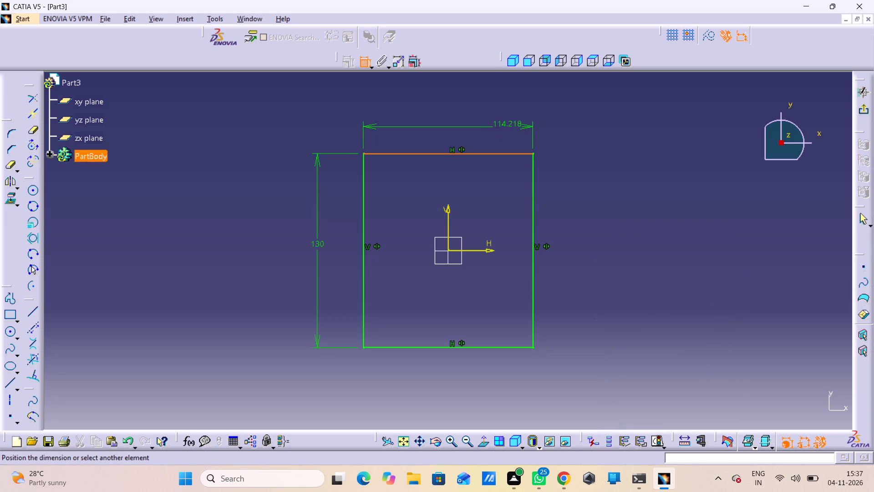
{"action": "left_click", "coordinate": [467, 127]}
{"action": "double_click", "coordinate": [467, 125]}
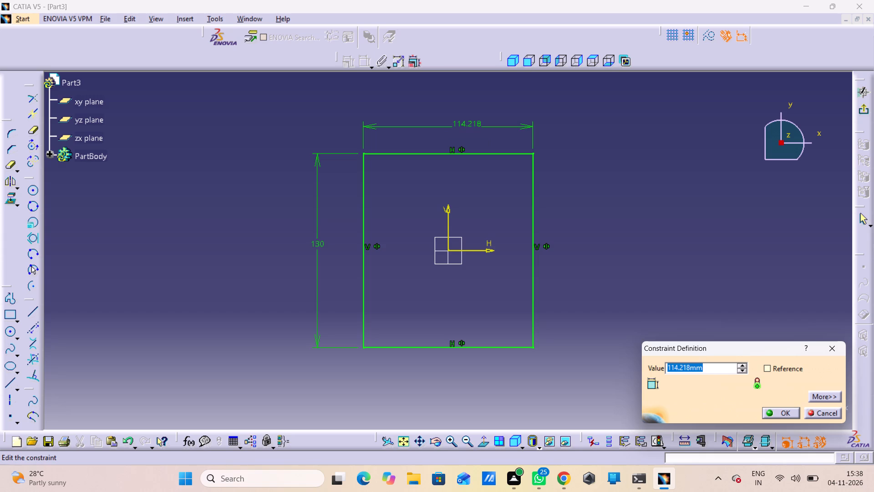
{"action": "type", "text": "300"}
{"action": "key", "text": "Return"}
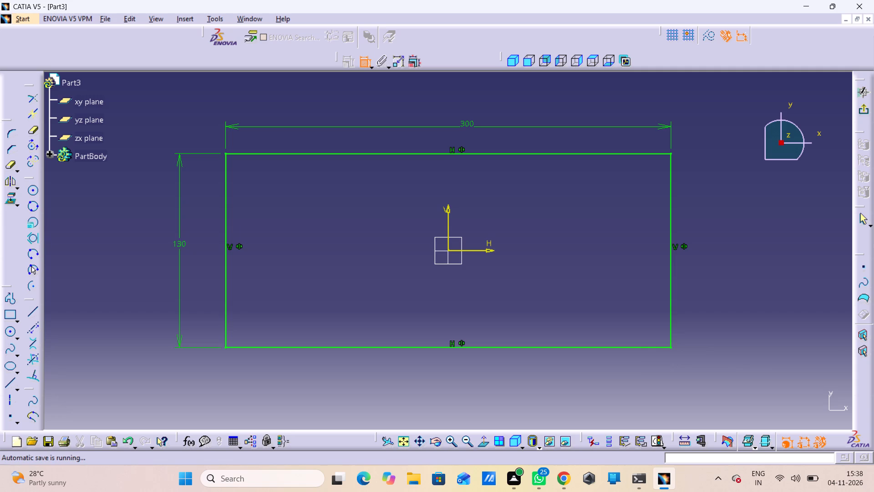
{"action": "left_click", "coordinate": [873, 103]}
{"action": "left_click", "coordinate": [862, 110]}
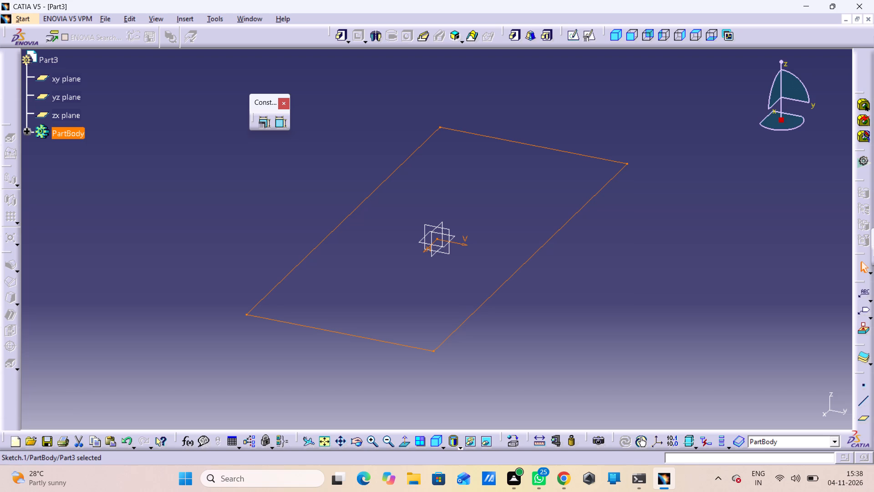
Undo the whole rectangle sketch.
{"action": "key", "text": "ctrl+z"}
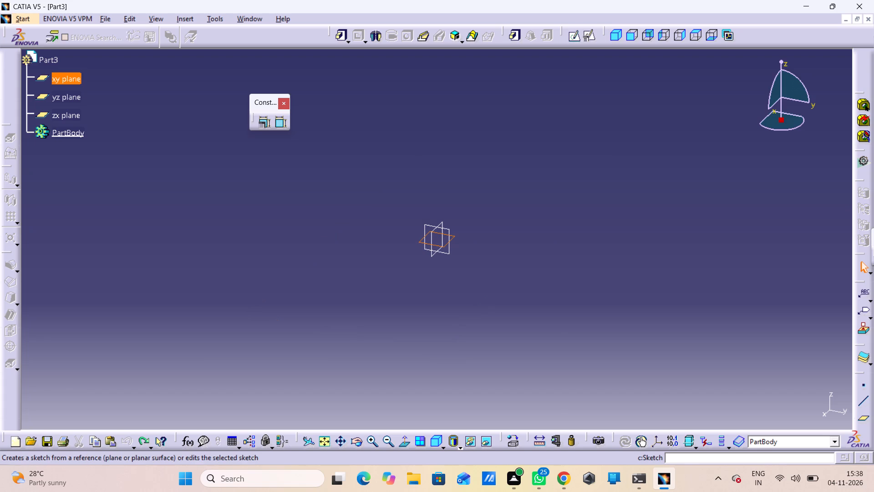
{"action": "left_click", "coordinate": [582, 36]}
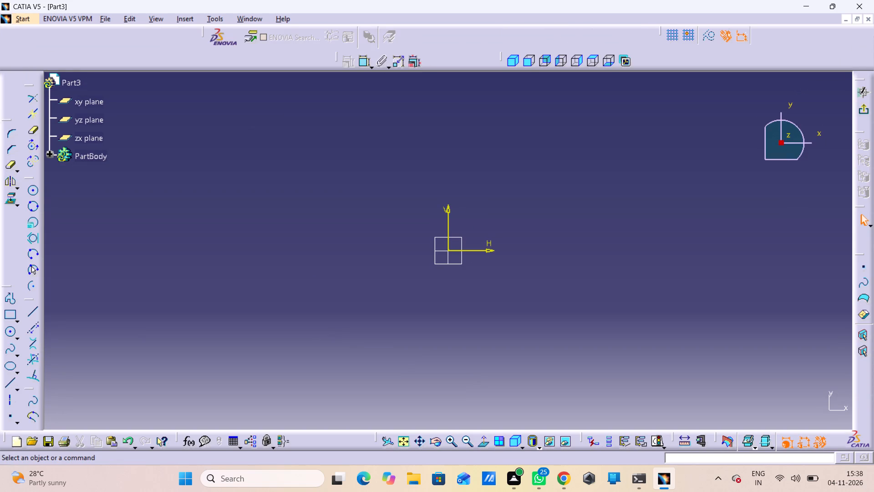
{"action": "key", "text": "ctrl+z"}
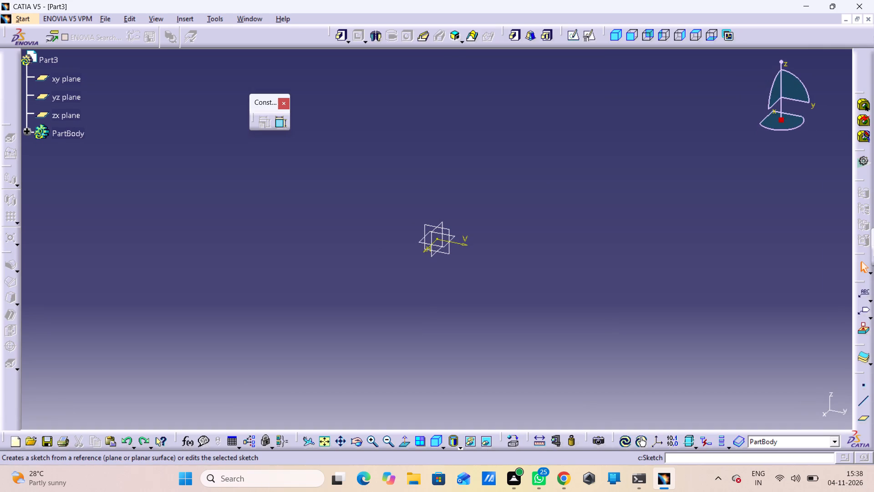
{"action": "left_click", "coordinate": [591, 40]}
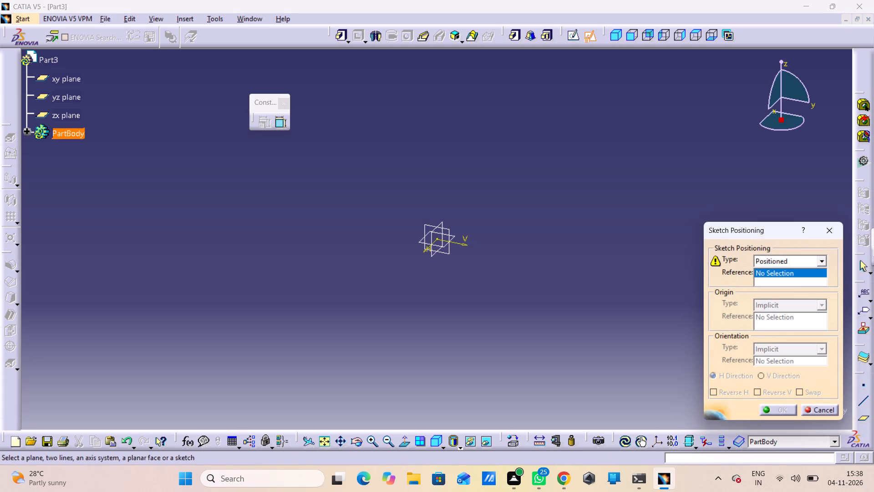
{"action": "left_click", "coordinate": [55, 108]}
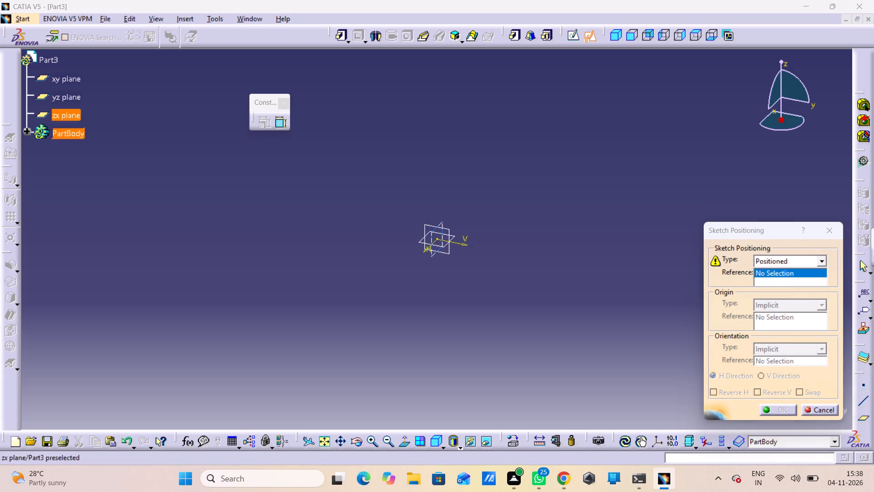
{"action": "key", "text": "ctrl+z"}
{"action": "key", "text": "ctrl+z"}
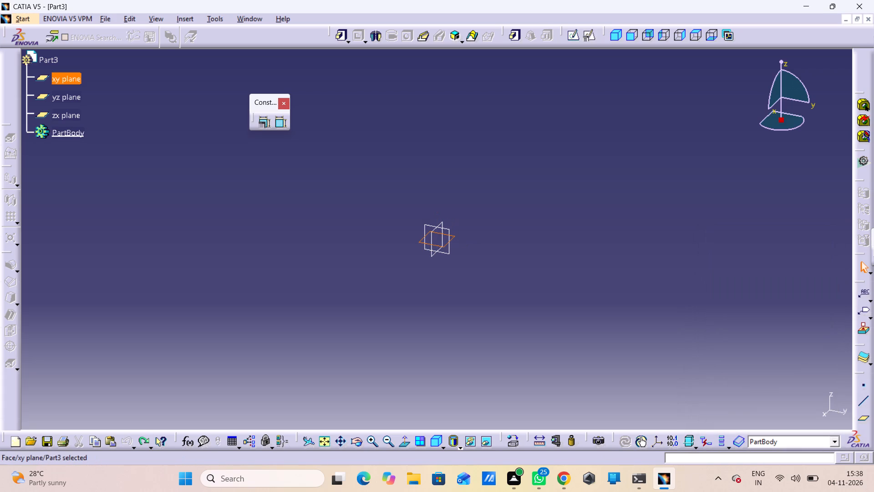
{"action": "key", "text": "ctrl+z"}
Create a positioned sketch on the xy plane with the horizontal and vertical directions swapped.
{"action": "left_click", "coordinate": [594, 36]}
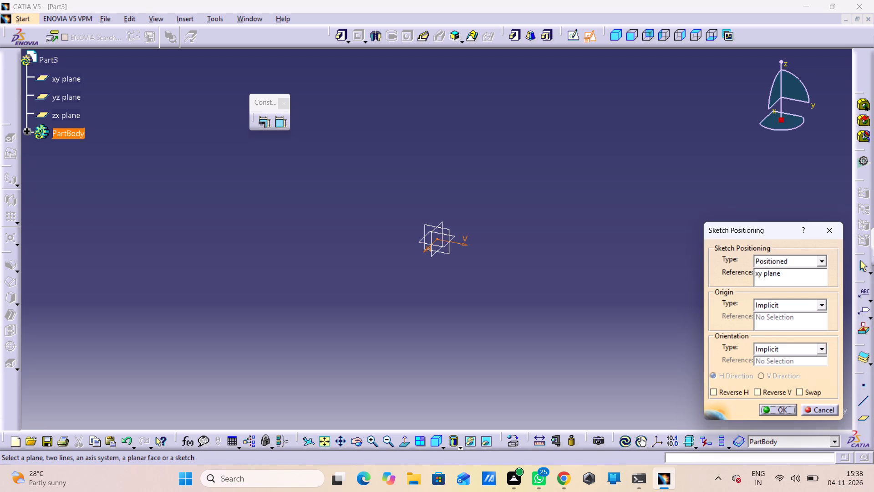
{"action": "left_click", "coordinate": [799, 389]}
{"action": "left_click", "coordinate": [772, 416]}
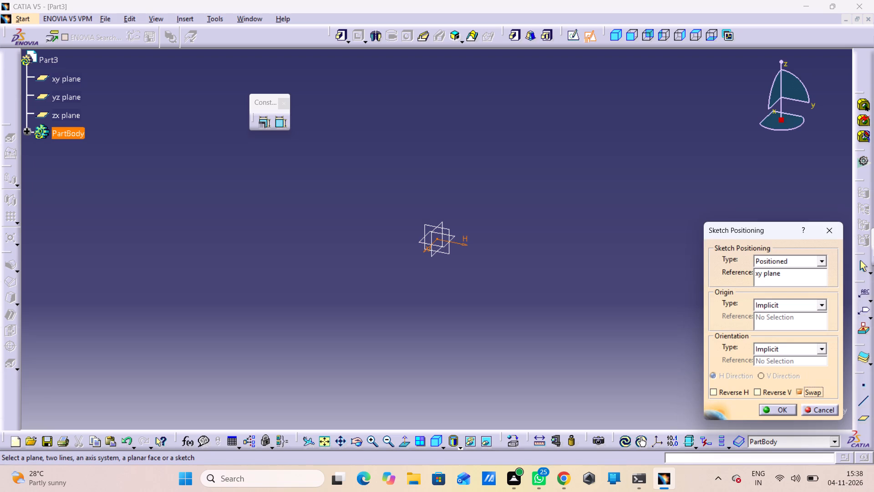
{"action": "left_click", "coordinate": [767, 412]}
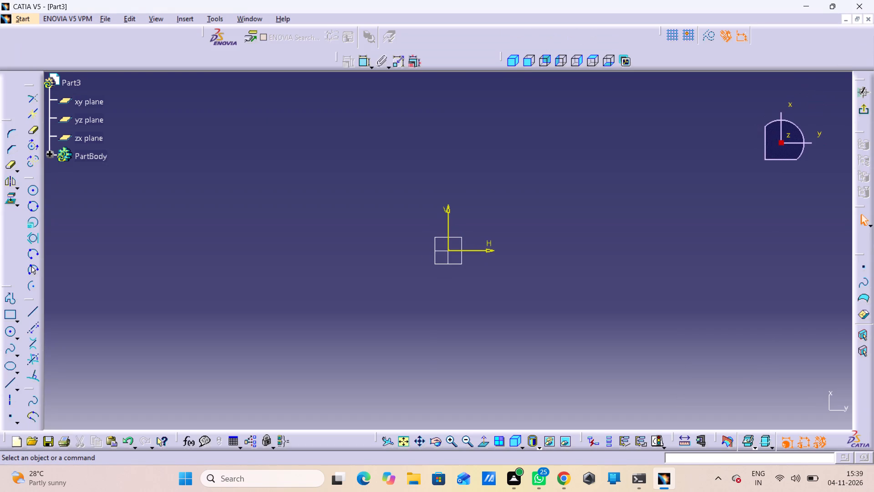
Sketch a rectangle around the origin, about 143 mm wide and 61 mm high, adjusting its upper side to that height.
{"action": "left_click", "coordinate": [16, 313]}
{"action": "left_click", "coordinate": [32, 323]}
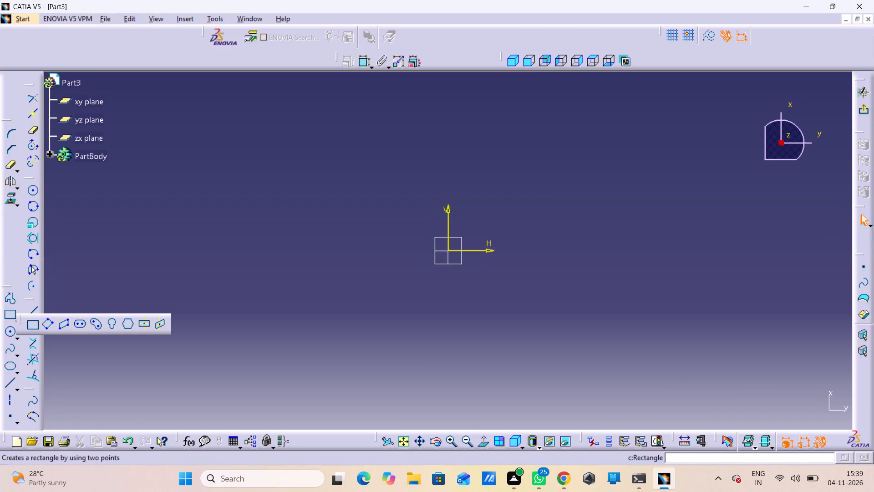
{"action": "left_click_drag", "start_coordinate": [359, 199], "coordinate": [359, 205]}
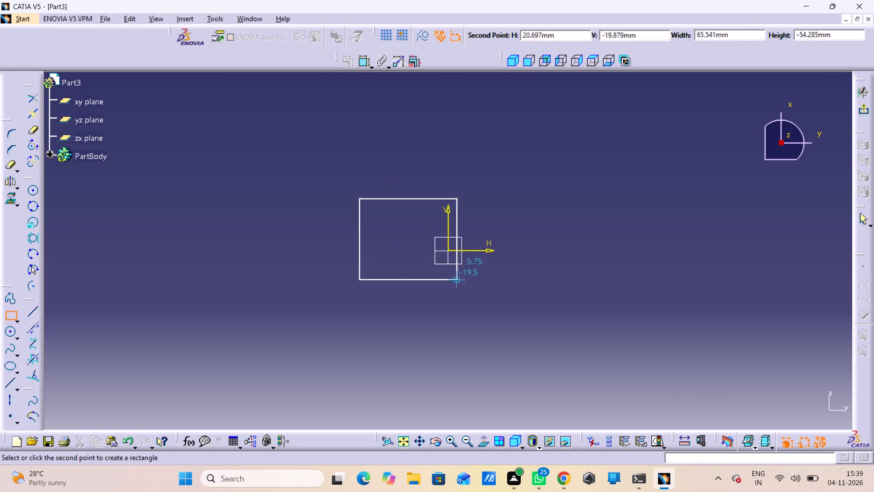
{"action": "left_click_drag", "start_coordinate": [572, 305], "coordinate": [583, 297]}
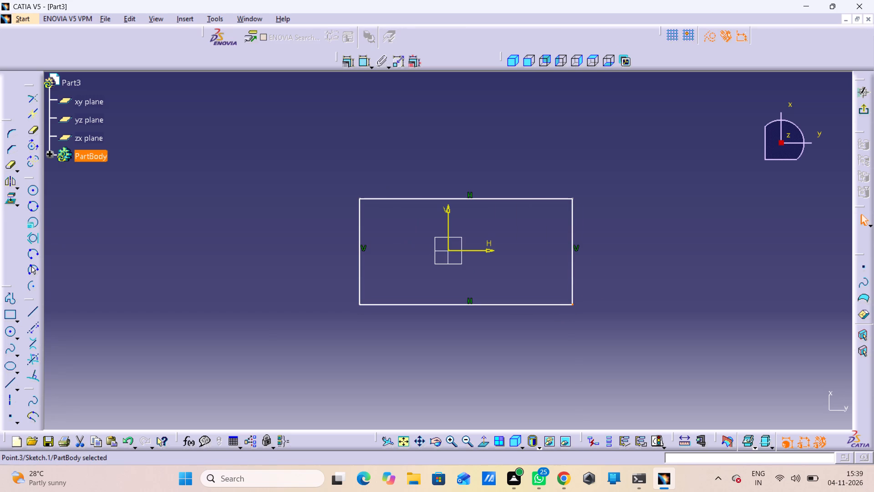
{"action": "left_click_drag", "start_coordinate": [544, 199], "coordinate": [544, 214]}
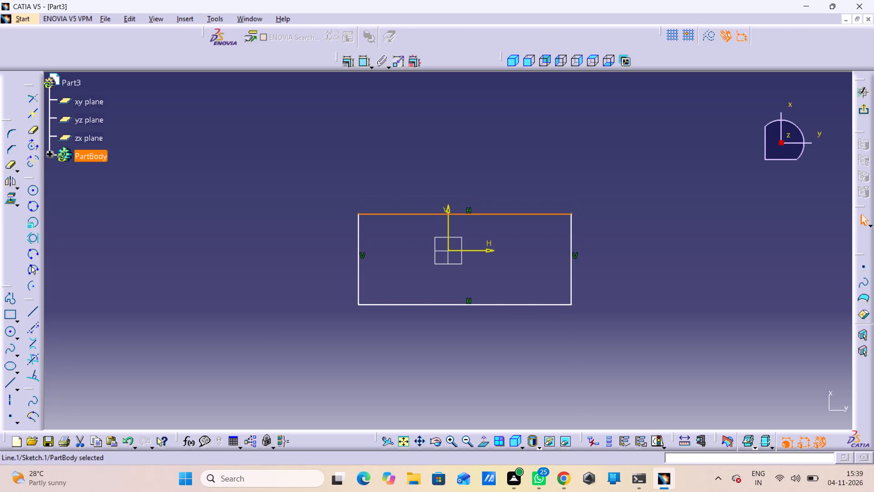
{"action": "left_click", "coordinate": [608, 228]}
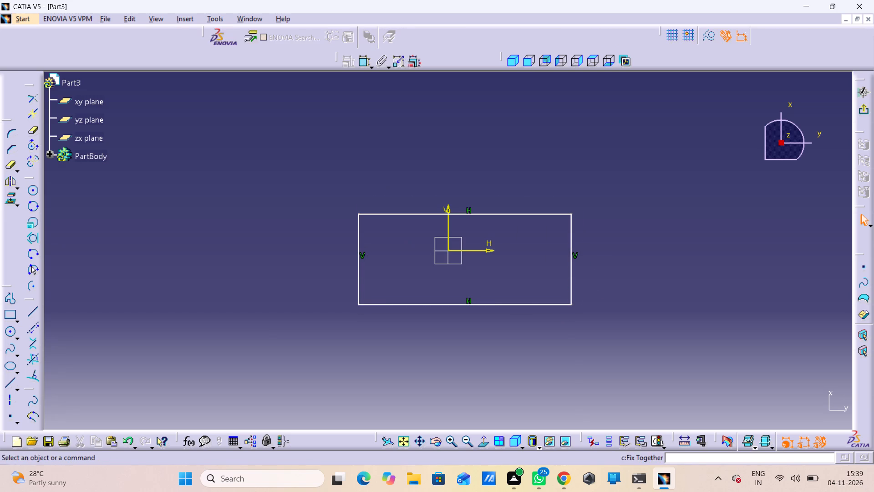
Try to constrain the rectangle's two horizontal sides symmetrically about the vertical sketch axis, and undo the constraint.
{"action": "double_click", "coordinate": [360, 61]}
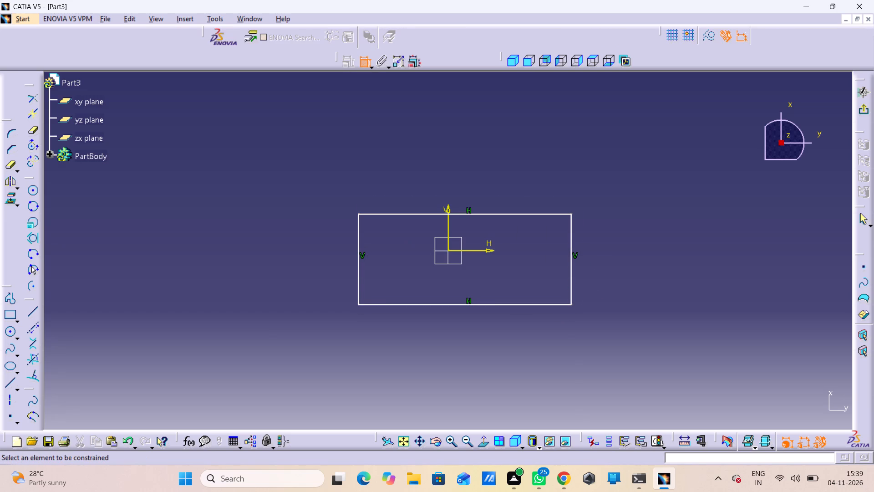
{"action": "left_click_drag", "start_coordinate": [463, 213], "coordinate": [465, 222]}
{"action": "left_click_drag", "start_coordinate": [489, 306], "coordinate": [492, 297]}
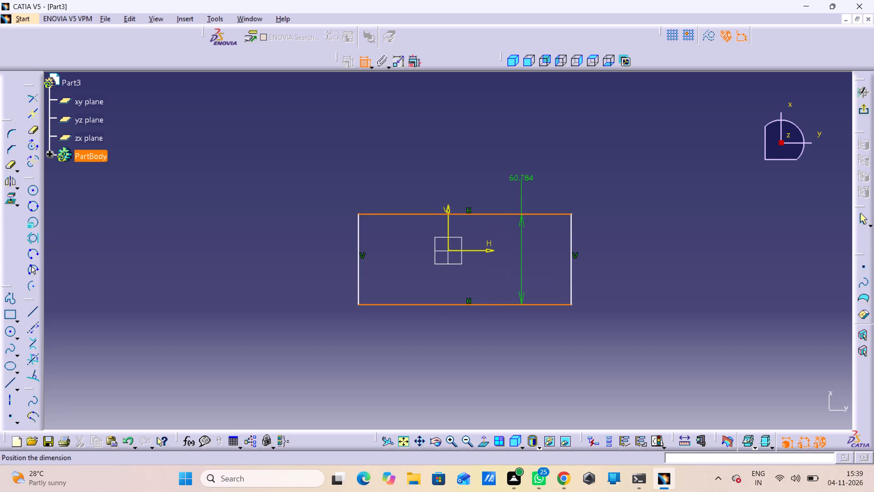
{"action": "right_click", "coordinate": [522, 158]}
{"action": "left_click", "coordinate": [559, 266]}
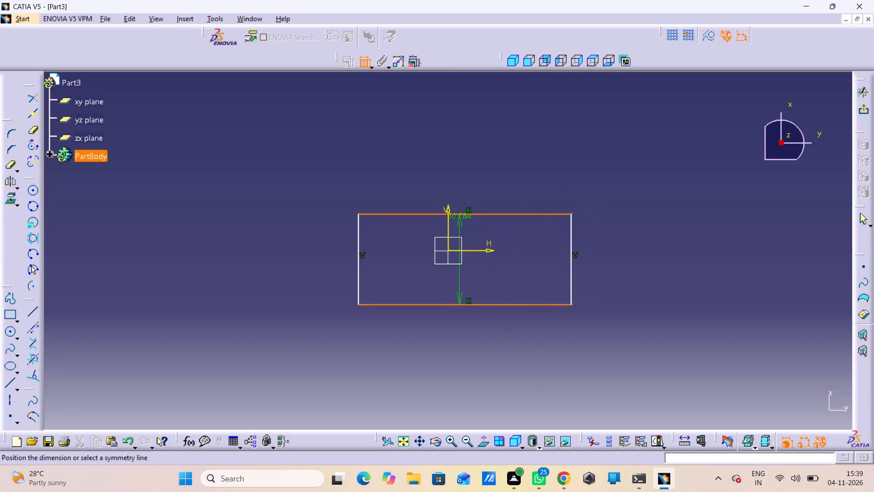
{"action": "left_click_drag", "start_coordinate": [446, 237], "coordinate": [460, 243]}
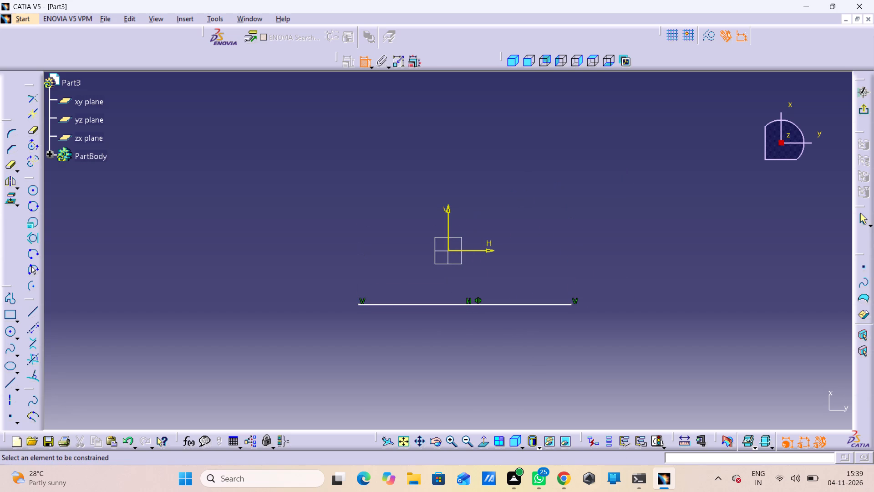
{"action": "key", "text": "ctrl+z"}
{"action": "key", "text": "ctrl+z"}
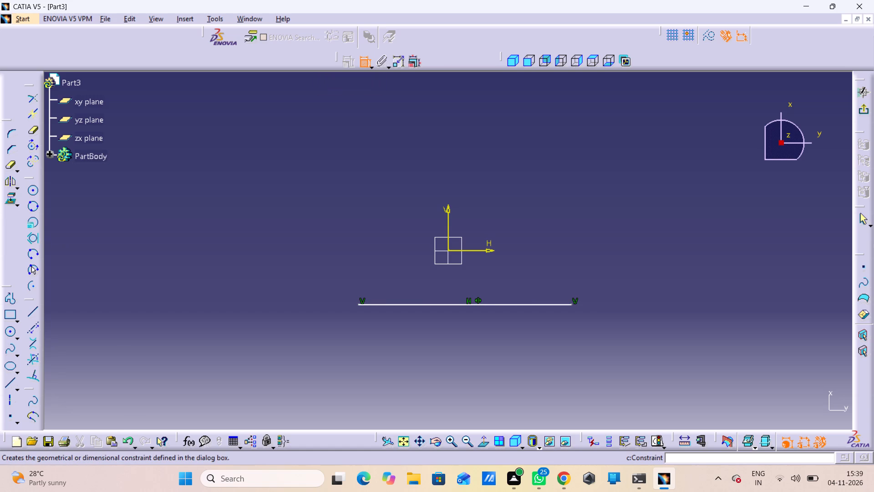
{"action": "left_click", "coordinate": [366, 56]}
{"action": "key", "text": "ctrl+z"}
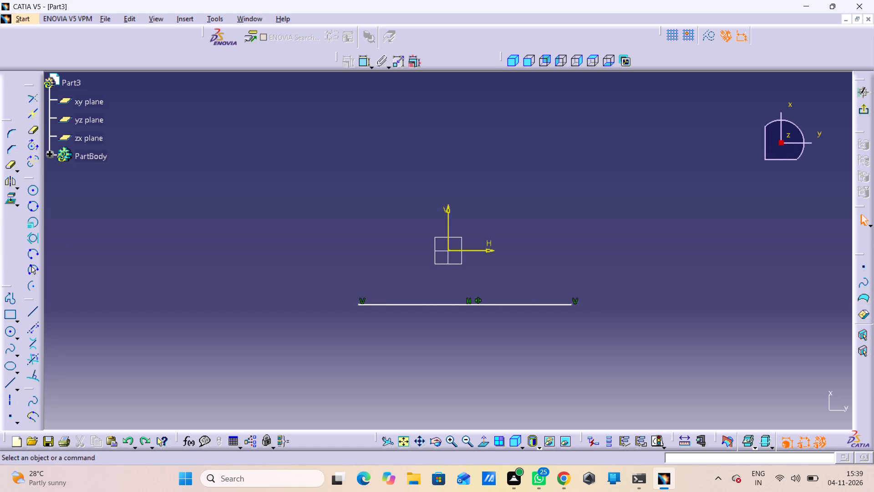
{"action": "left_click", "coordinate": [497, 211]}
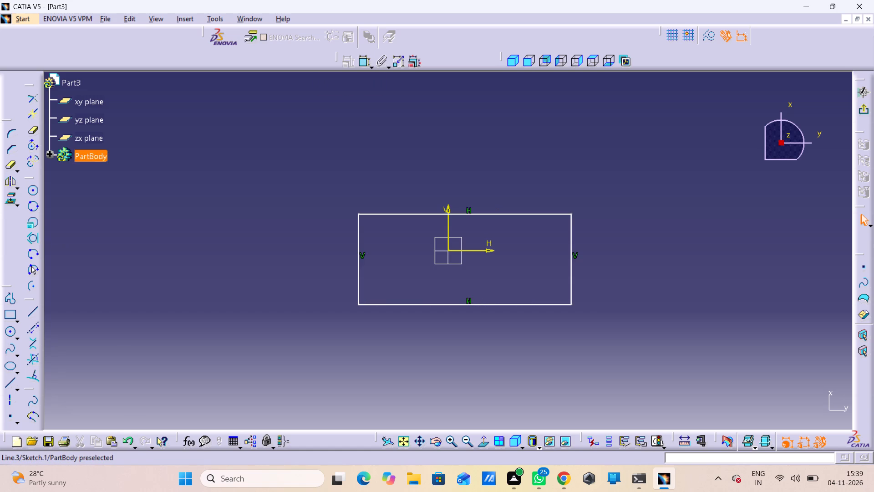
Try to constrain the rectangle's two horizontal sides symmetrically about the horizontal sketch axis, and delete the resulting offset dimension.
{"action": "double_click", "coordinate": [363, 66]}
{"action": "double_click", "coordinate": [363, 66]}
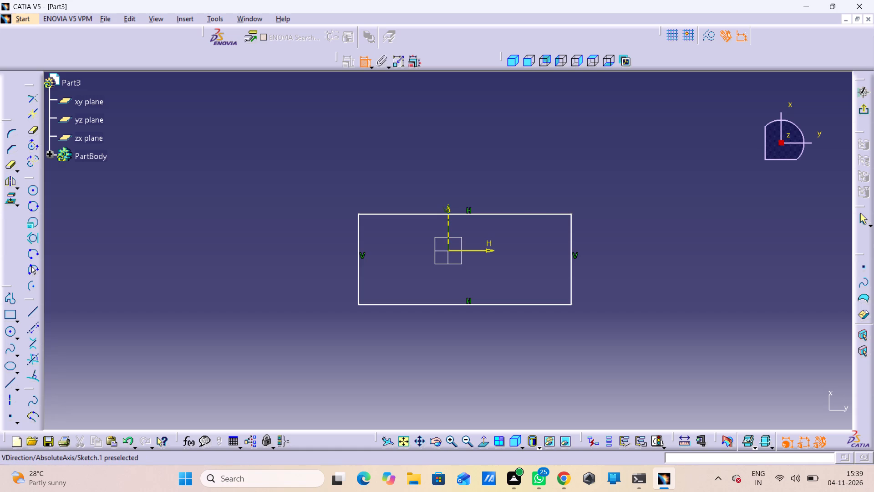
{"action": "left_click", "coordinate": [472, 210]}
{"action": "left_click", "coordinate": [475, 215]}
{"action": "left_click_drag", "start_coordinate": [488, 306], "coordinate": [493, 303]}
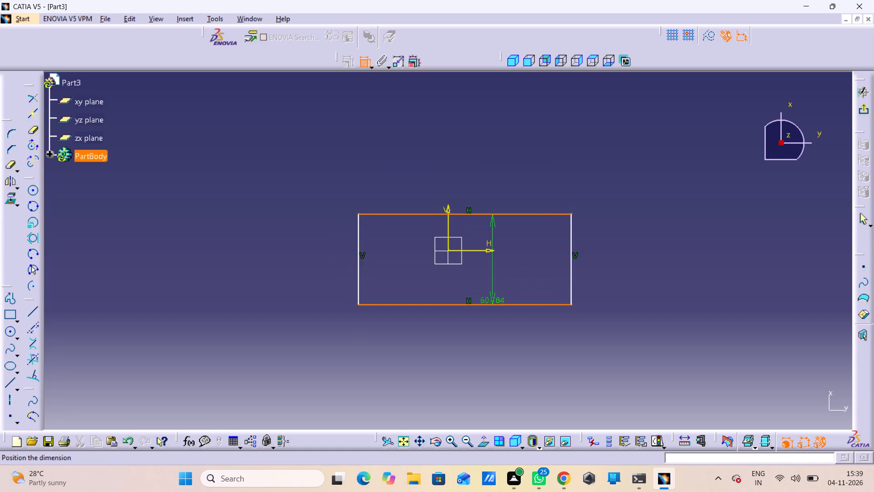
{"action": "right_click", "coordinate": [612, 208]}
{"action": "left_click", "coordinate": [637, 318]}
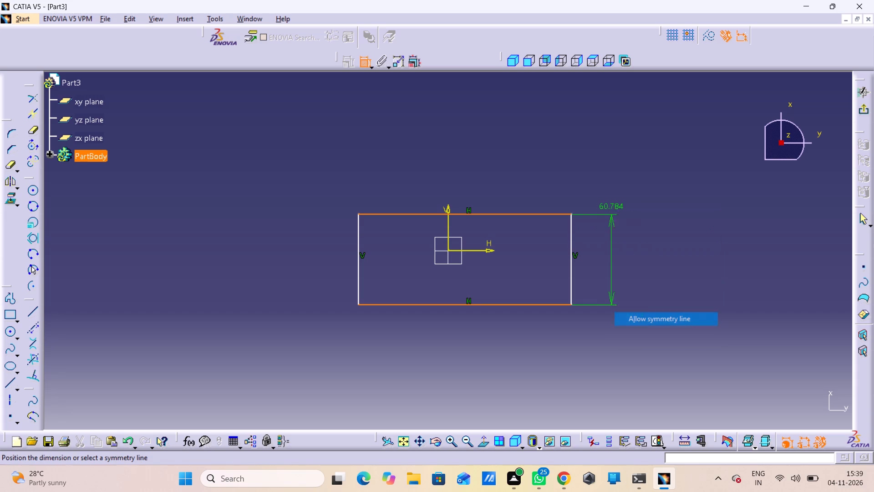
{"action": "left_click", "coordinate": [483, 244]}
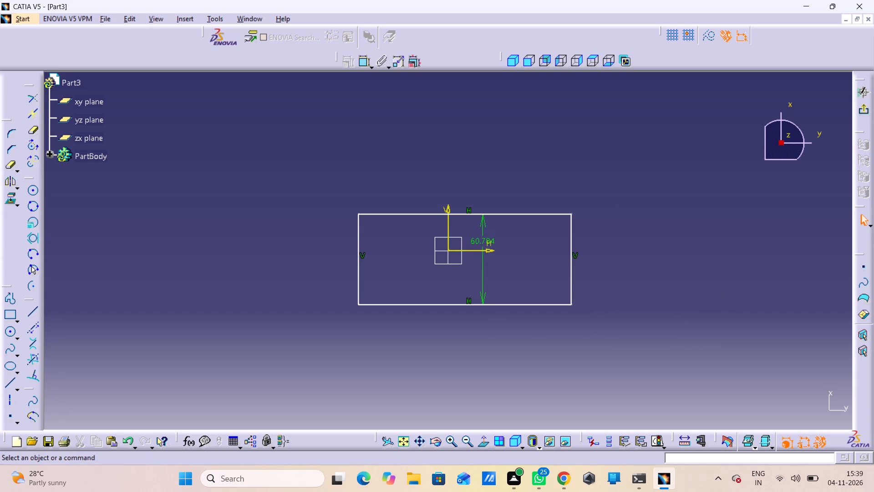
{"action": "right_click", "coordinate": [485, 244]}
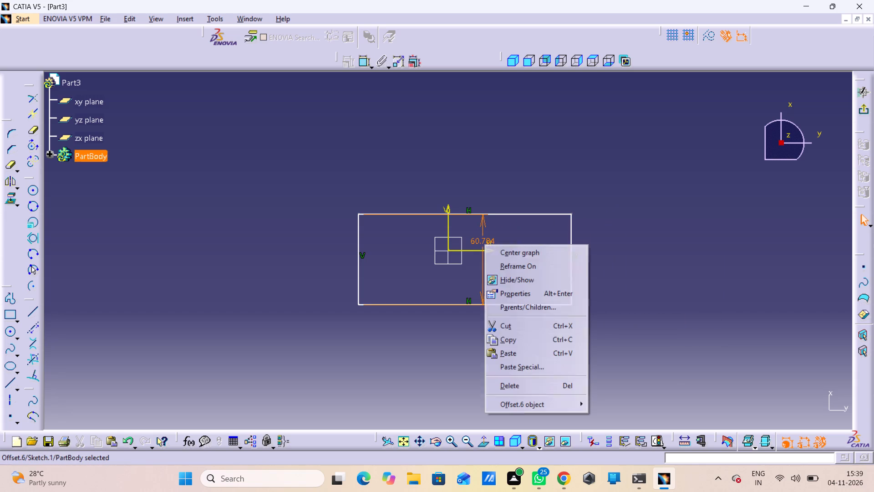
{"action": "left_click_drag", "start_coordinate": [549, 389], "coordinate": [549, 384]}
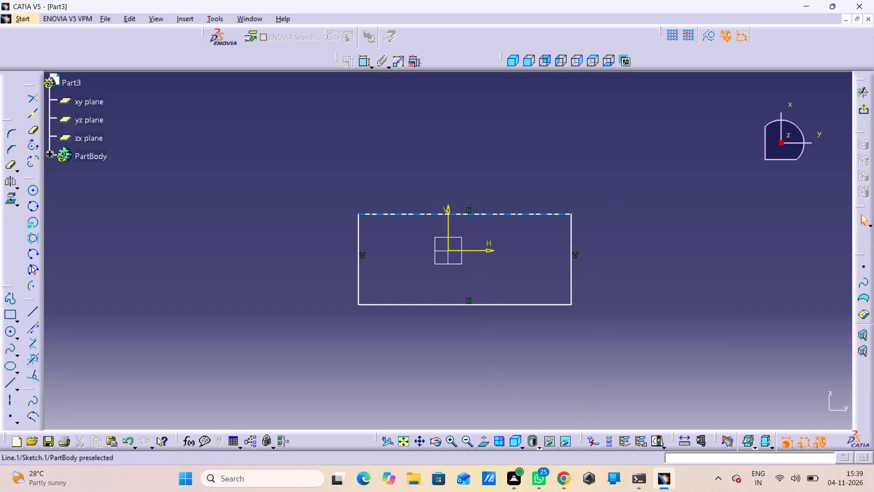
Constrain the rectangle's two horizontal sides symmetrically about the horizontal sketch axis.
{"action": "left_click_drag", "start_coordinate": [513, 212], "coordinate": [513, 217]}
{"action": "left_click", "coordinate": [532, 305]}
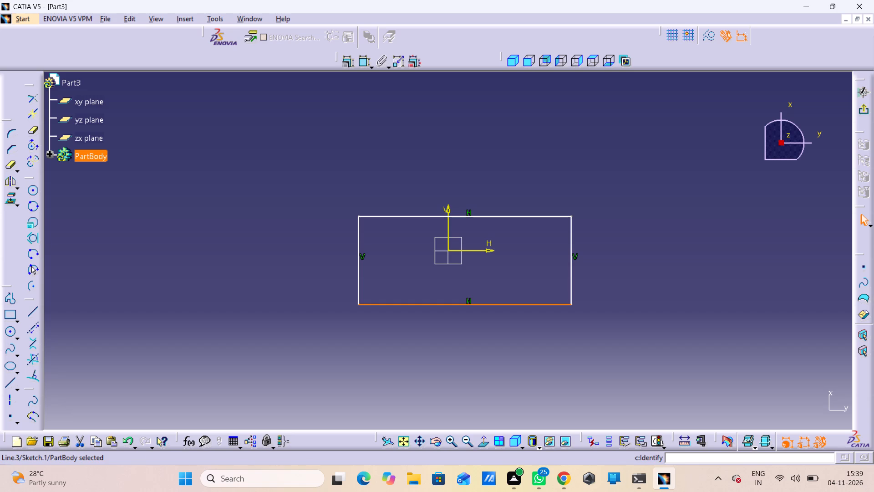
{"action": "left_click", "coordinate": [367, 65]}
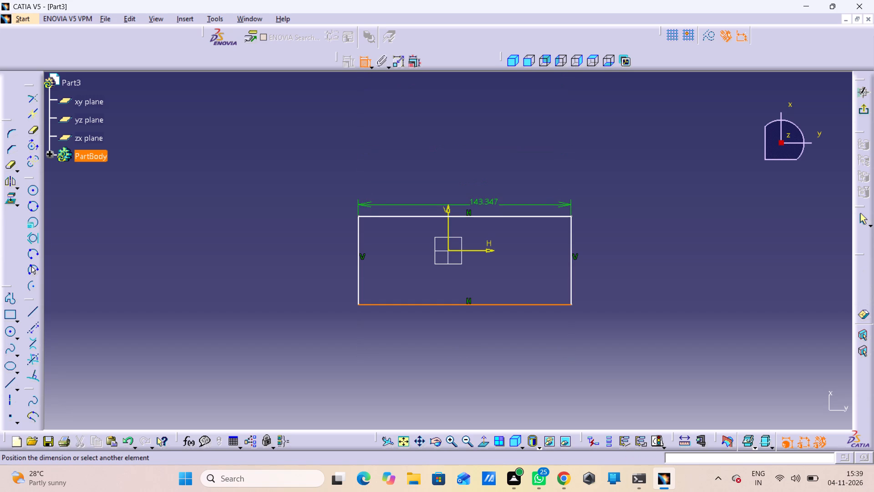
{"action": "left_click", "coordinate": [489, 216]}
{"action": "right_click_drag", "start_coordinate": [630, 192], "coordinate": [628, 204]}
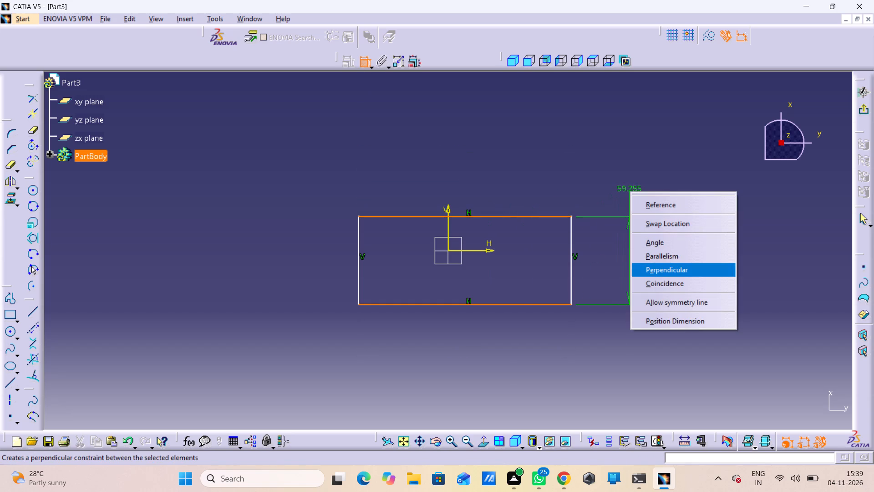
{"action": "left_click", "coordinate": [662, 302]}
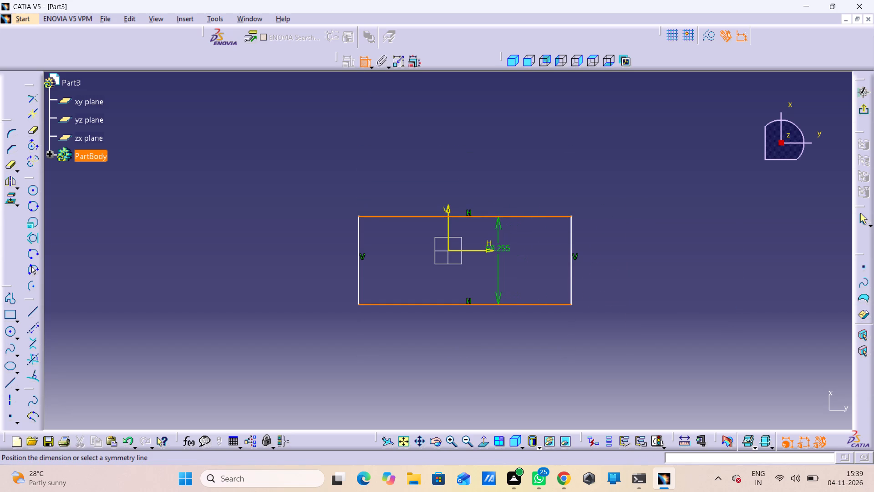
{"action": "left_click", "coordinate": [489, 252]}
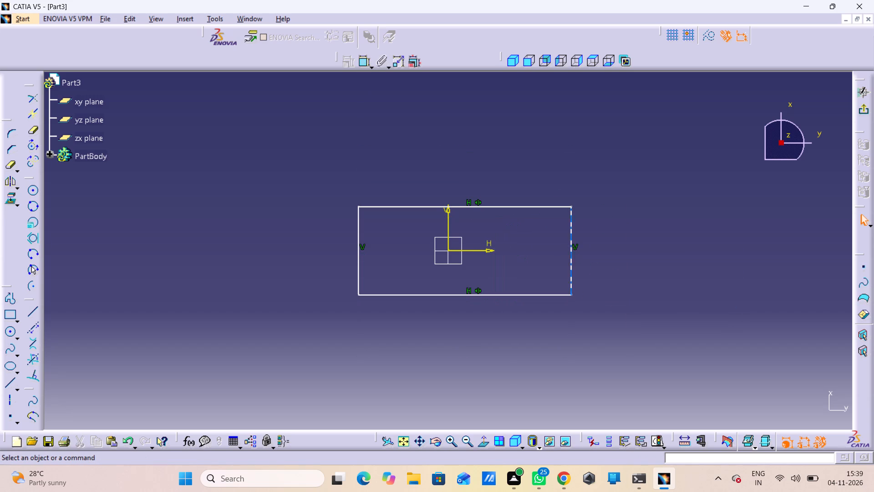
Constrain the rectangle's two vertical sides symmetrically about the vertical sketch axis.
{"action": "left_click_drag", "start_coordinate": [570, 256], "coordinate": [555, 269]}
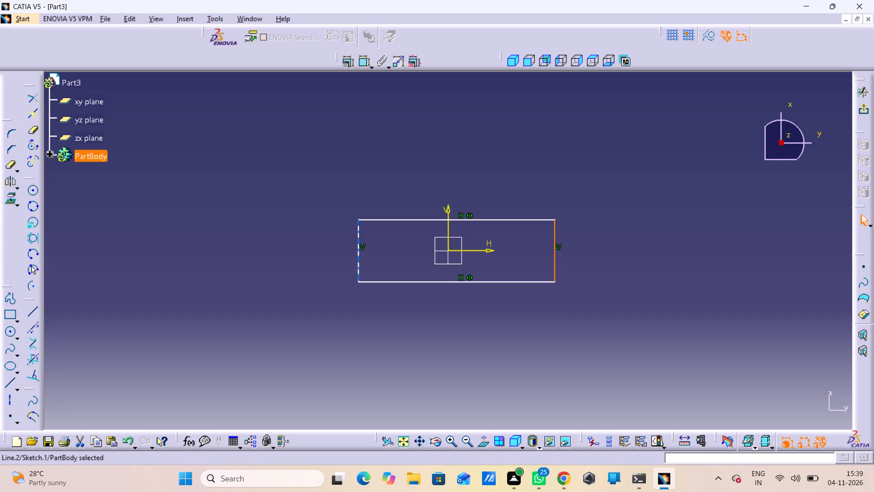
{"action": "left_click", "coordinate": [365, 56]}
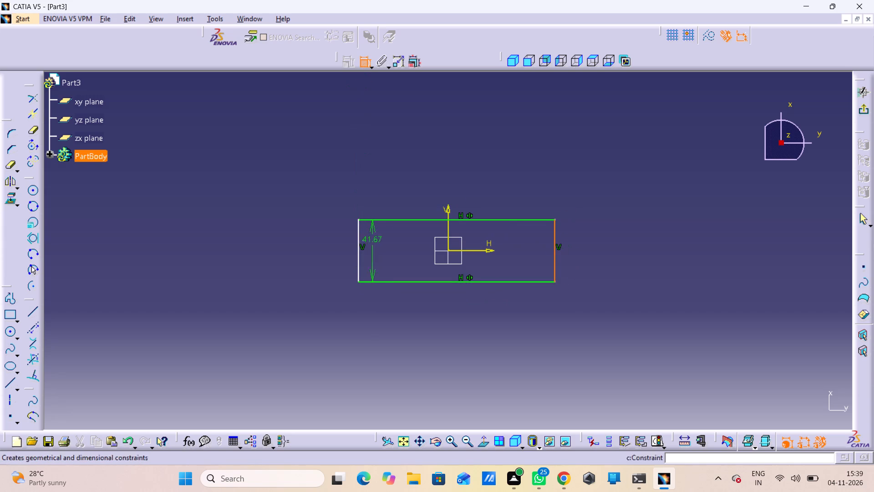
{"action": "left_click", "coordinate": [359, 248]}
{"action": "right_click", "coordinate": [288, 205]}
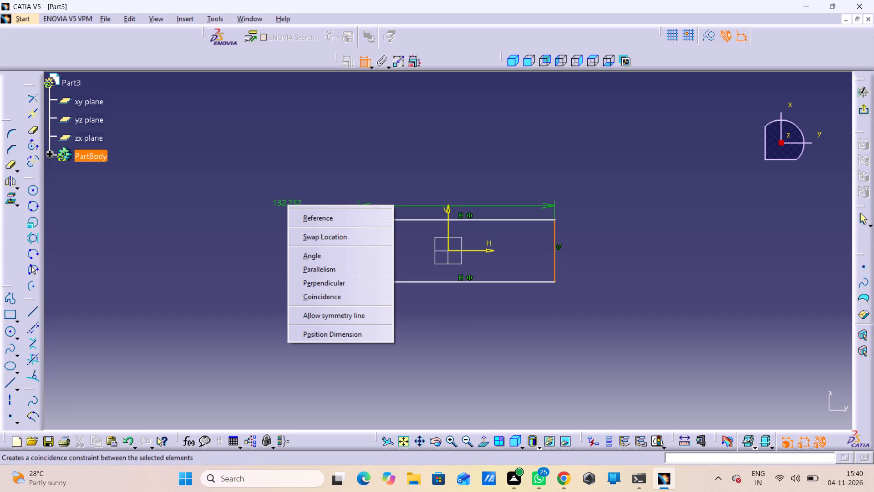
{"action": "left_click", "coordinate": [357, 317]}
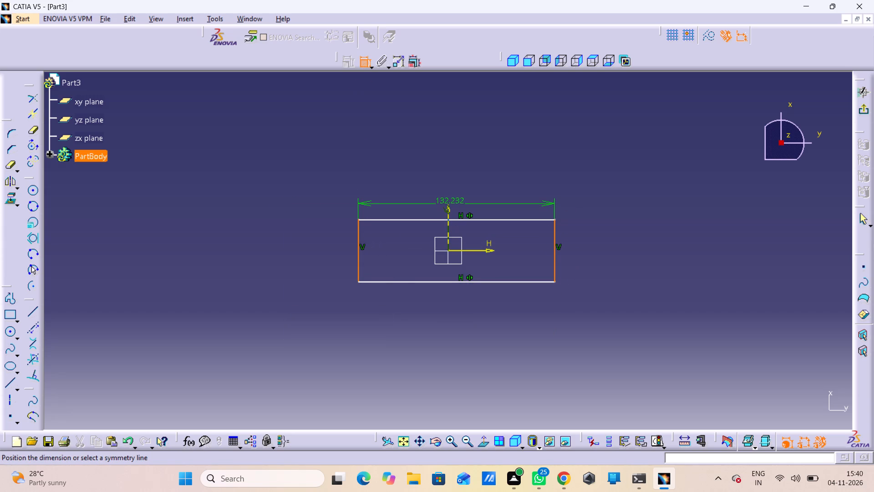
{"action": "left_click", "coordinate": [448, 205]}
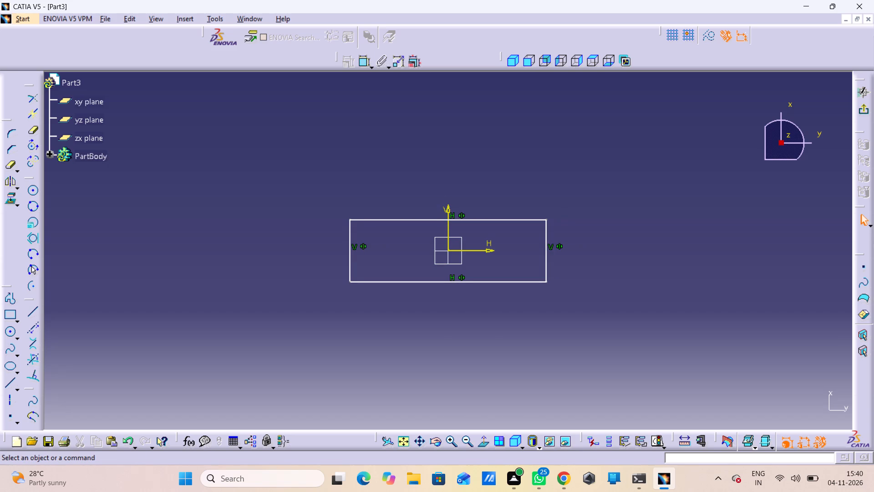
Dimension the rectangle's height beside its right side and its width above its upper side.
{"action": "left_click", "coordinate": [549, 255]}
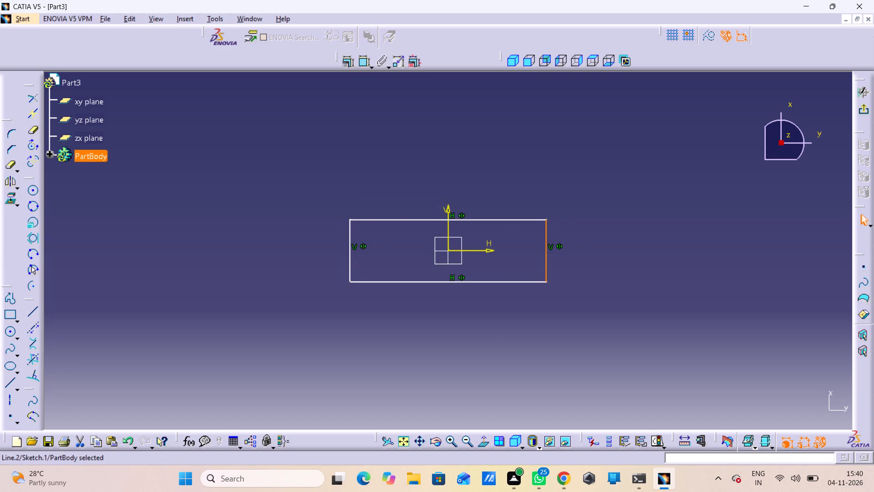
{"action": "left_click_drag", "start_coordinate": [472, 174], "coordinate": [468, 168]}
{"action": "left_click", "coordinate": [362, 62]}
{"action": "left_click", "coordinate": [362, 62]}
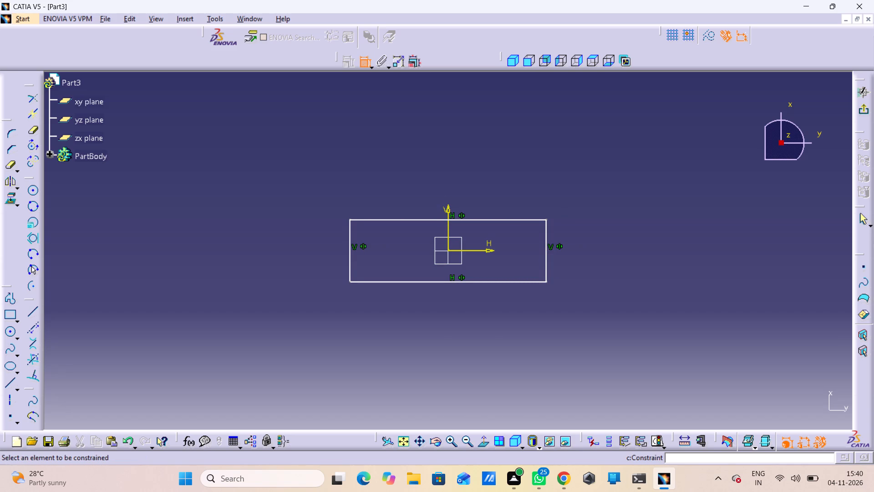
{"action": "double_click", "coordinate": [362, 62]}
{"action": "left_click", "coordinate": [546, 245]}
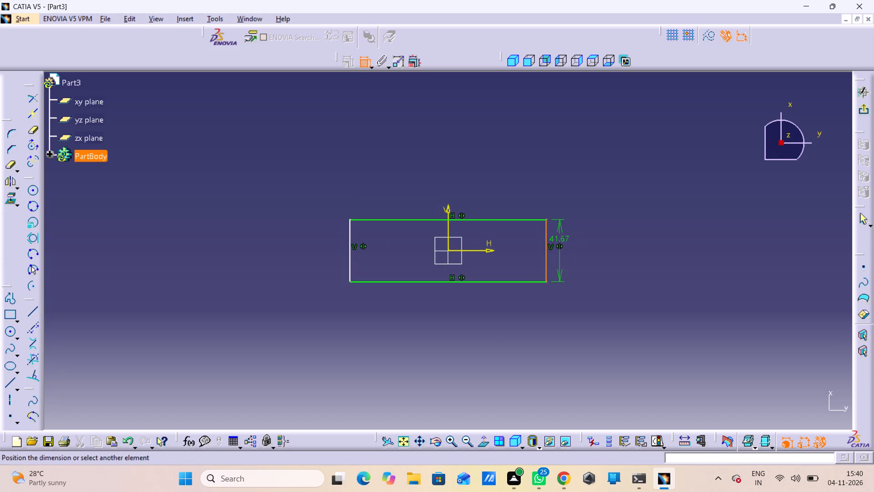
{"action": "left_click", "coordinate": [580, 227]}
{"action": "left_click_drag", "start_coordinate": [489, 219], "coordinate": [494, 216]}
{"action": "left_click", "coordinate": [361, 65]}
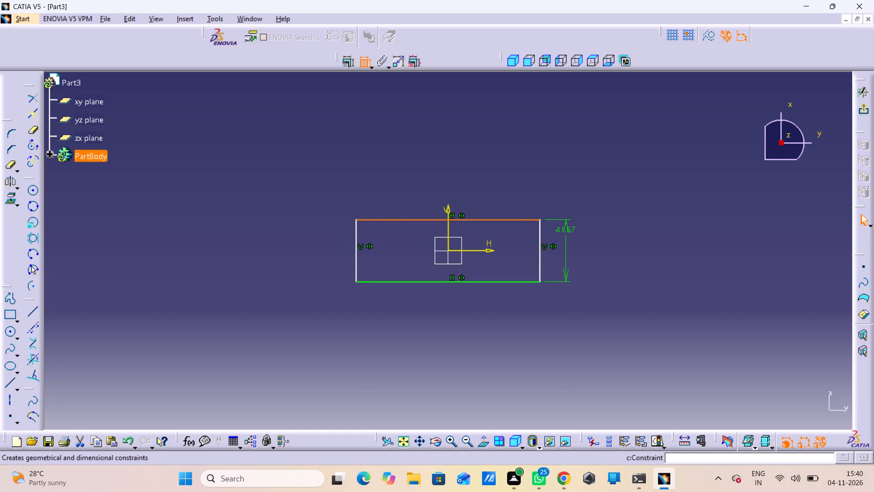
{"action": "left_click", "coordinate": [468, 187]}
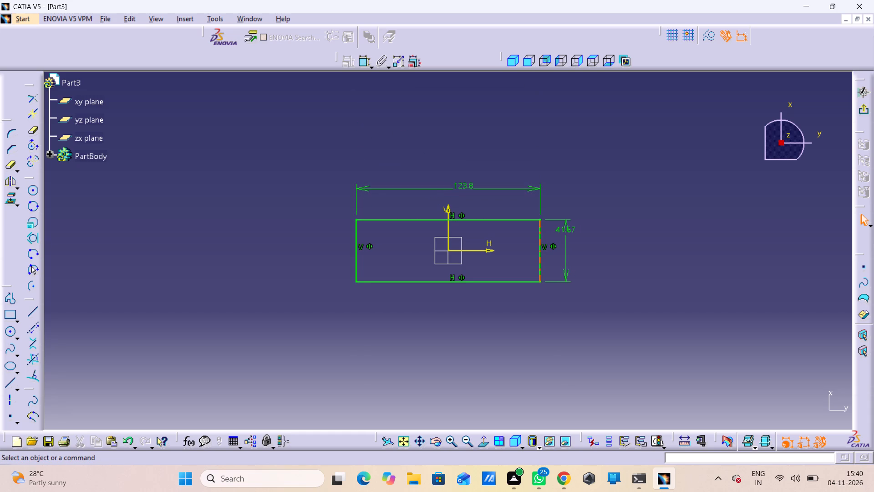
Centre the height dimension's text along the side and set the rectangle's height to 130 mm.
{"action": "left_click_drag", "start_coordinate": [566, 226], "coordinate": [566, 247]}
{"action": "double_click", "coordinate": [566, 247]}
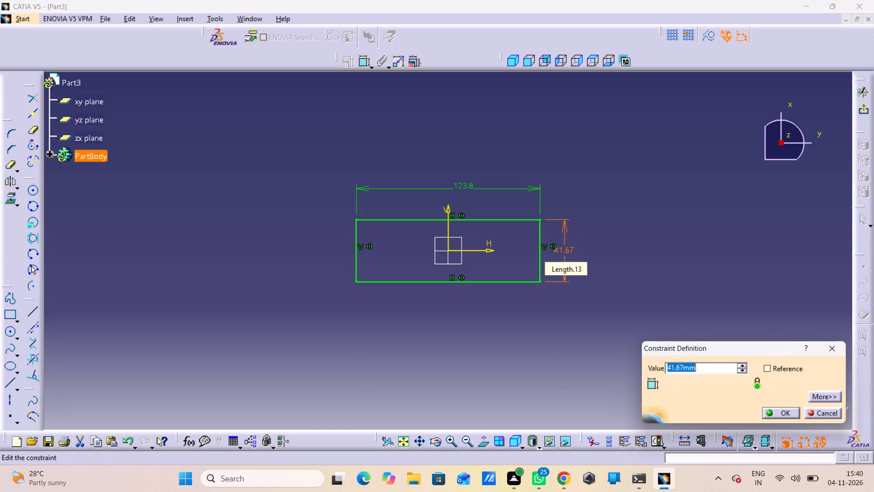
{"action": "type", "text": "130"}
{"action": "key", "text": "Return"}
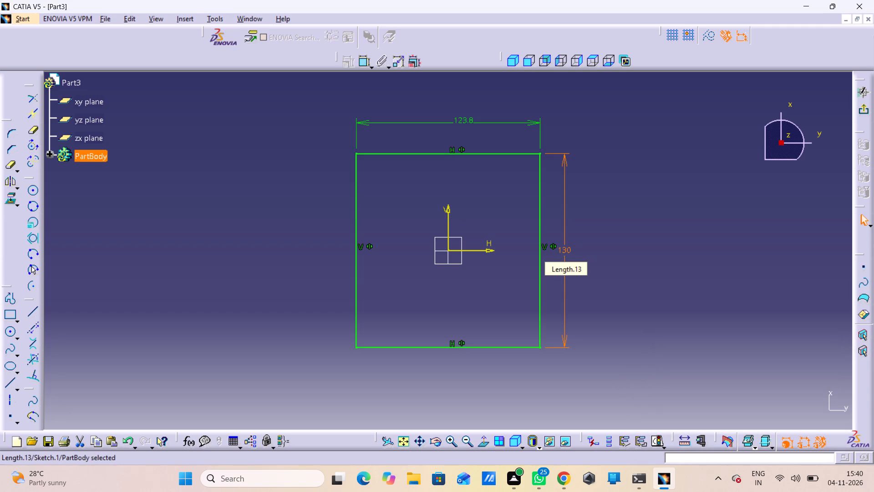
Set the rectangle's width to 300 mm.
{"action": "double_click", "coordinate": [467, 112]}
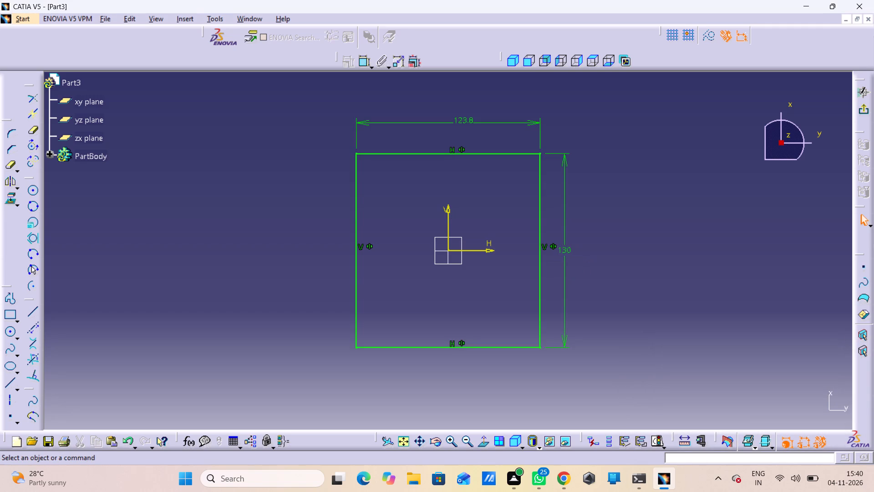
{"action": "type", "text": "300"}
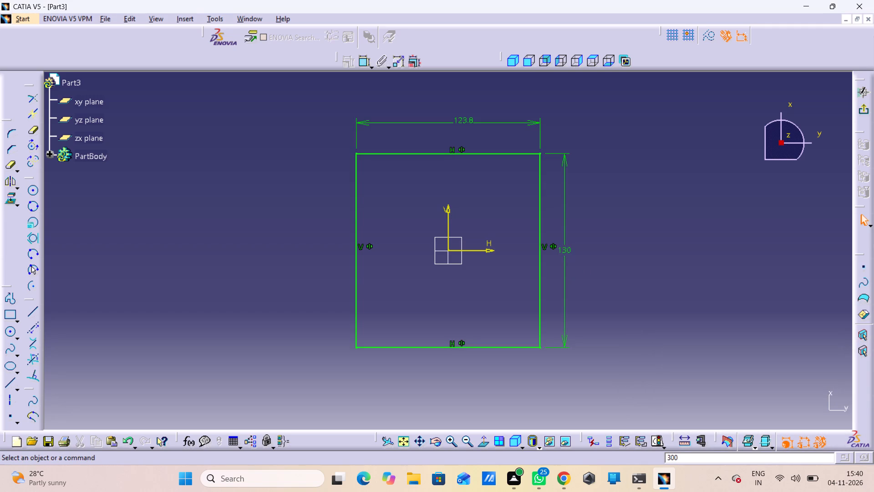
{"action": "double_click", "coordinate": [459, 115]}
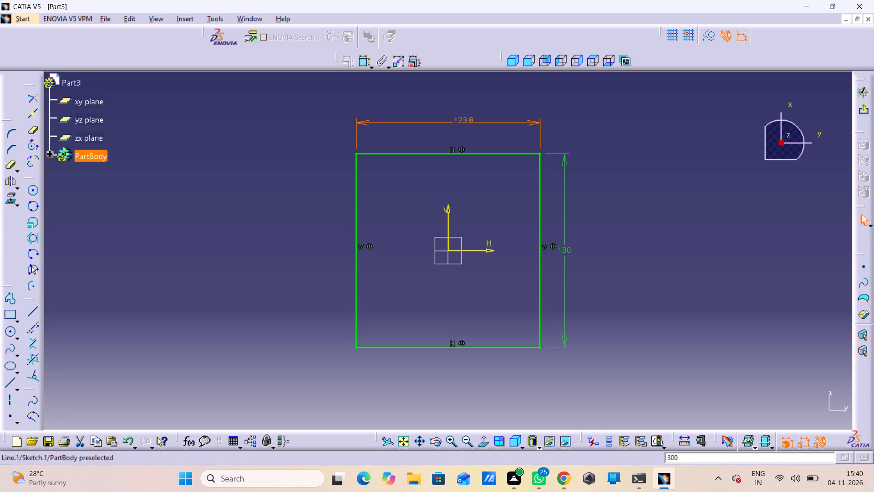
{"action": "double_click", "coordinate": [467, 118]}
{"action": "type", "text": "300"}
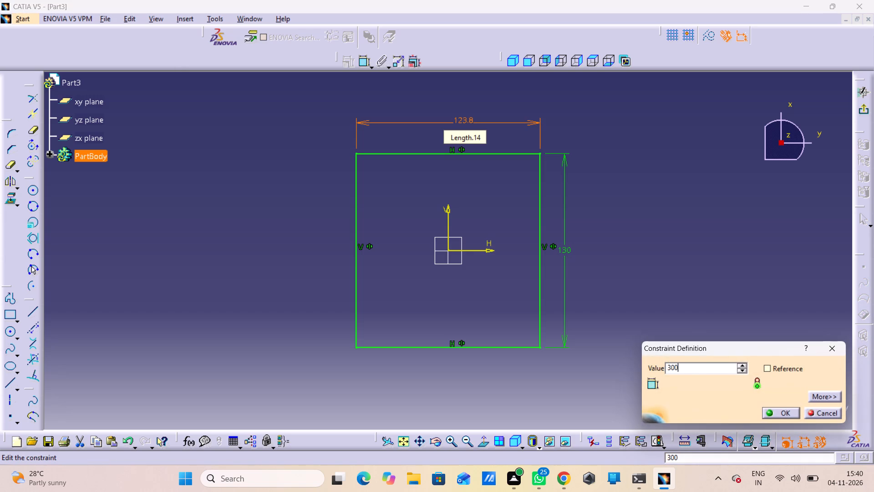
{"action": "key", "text": "Return"}
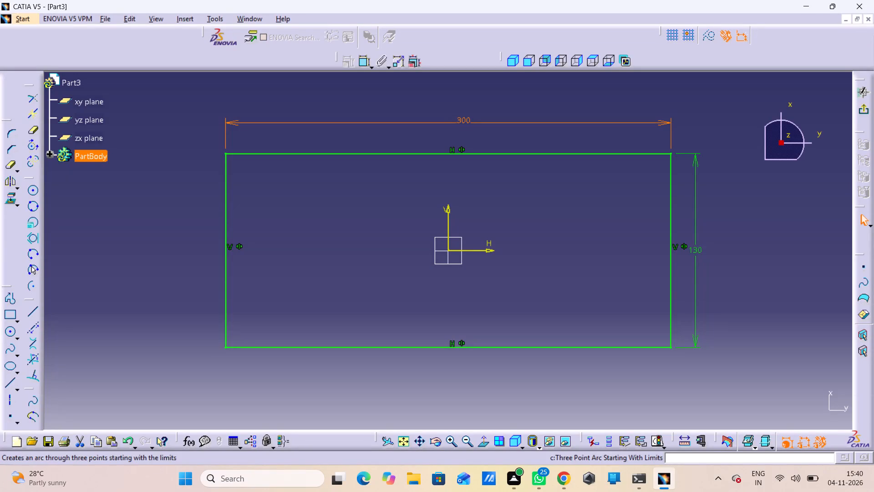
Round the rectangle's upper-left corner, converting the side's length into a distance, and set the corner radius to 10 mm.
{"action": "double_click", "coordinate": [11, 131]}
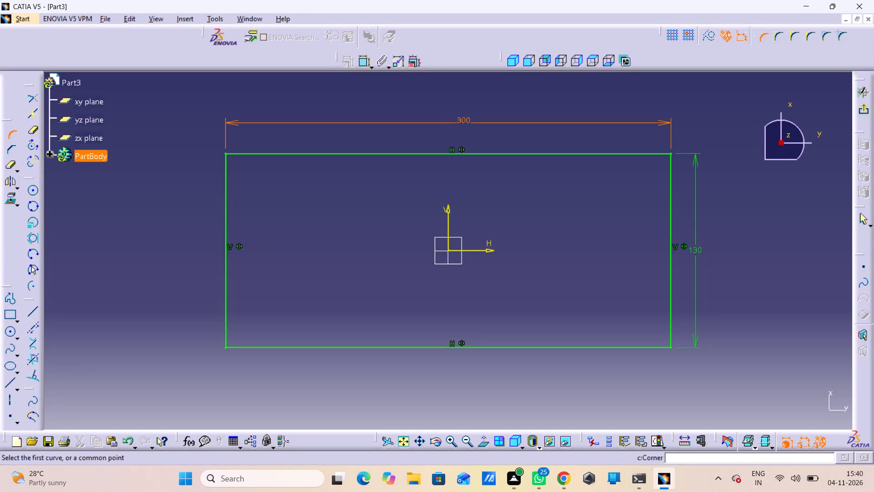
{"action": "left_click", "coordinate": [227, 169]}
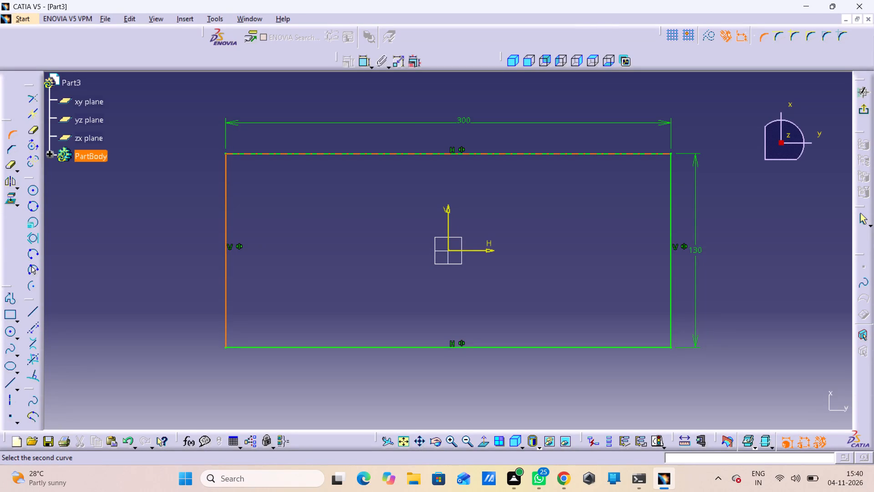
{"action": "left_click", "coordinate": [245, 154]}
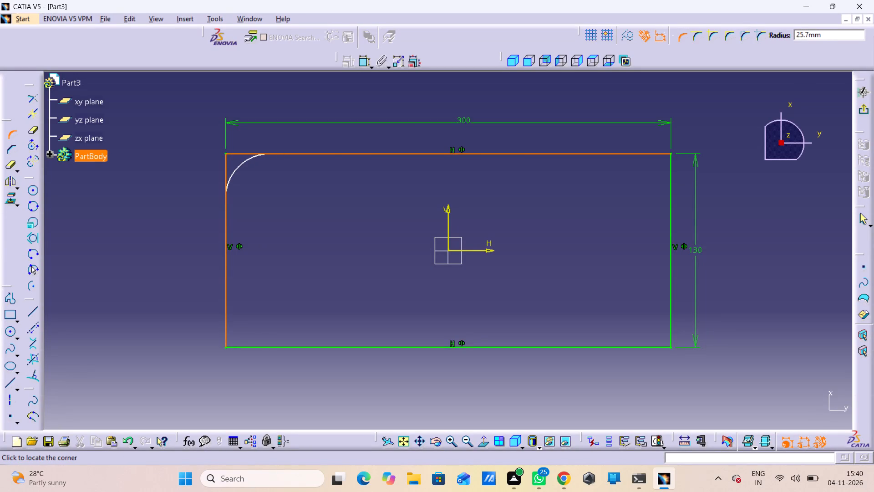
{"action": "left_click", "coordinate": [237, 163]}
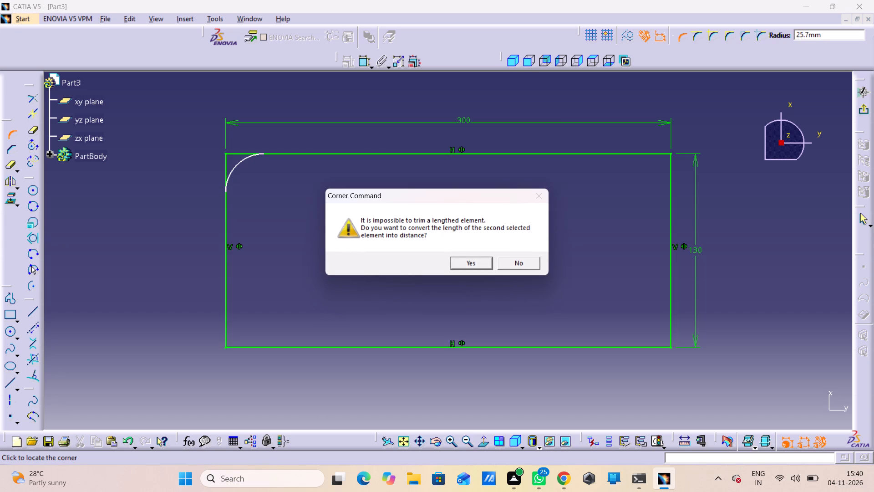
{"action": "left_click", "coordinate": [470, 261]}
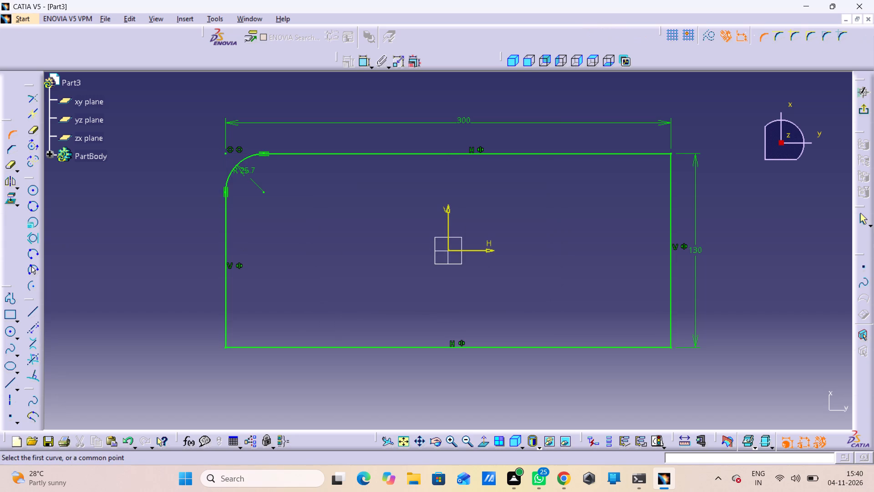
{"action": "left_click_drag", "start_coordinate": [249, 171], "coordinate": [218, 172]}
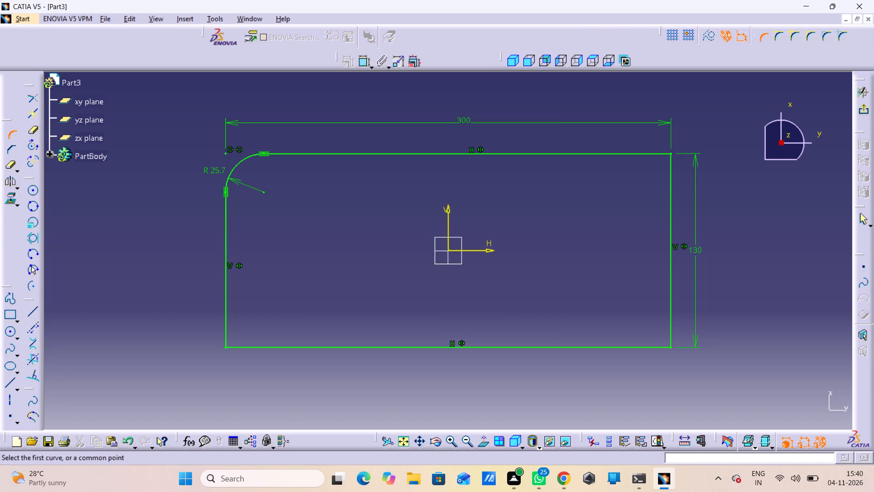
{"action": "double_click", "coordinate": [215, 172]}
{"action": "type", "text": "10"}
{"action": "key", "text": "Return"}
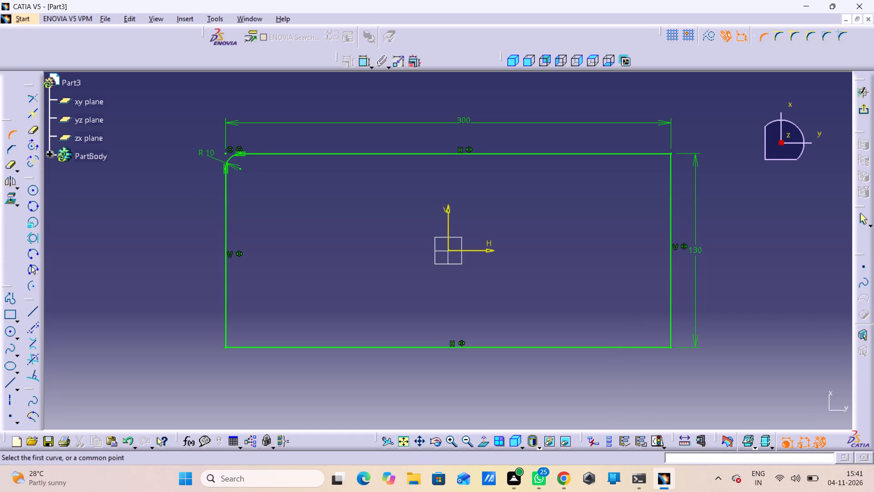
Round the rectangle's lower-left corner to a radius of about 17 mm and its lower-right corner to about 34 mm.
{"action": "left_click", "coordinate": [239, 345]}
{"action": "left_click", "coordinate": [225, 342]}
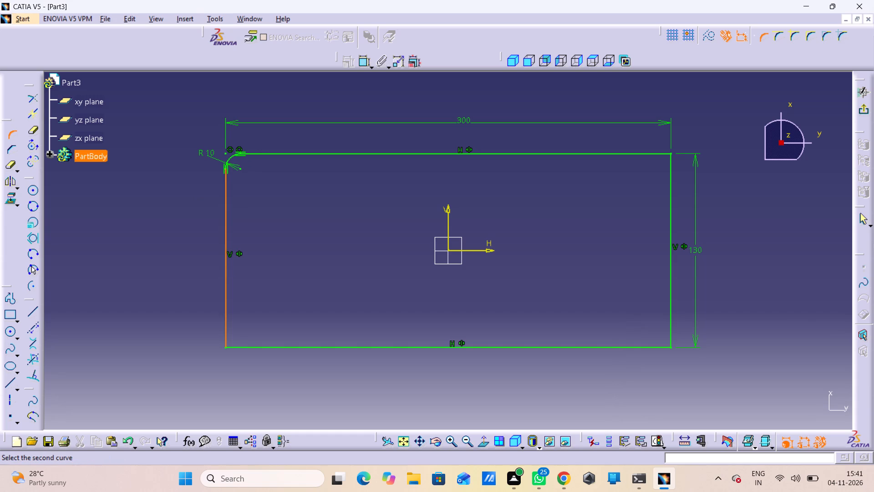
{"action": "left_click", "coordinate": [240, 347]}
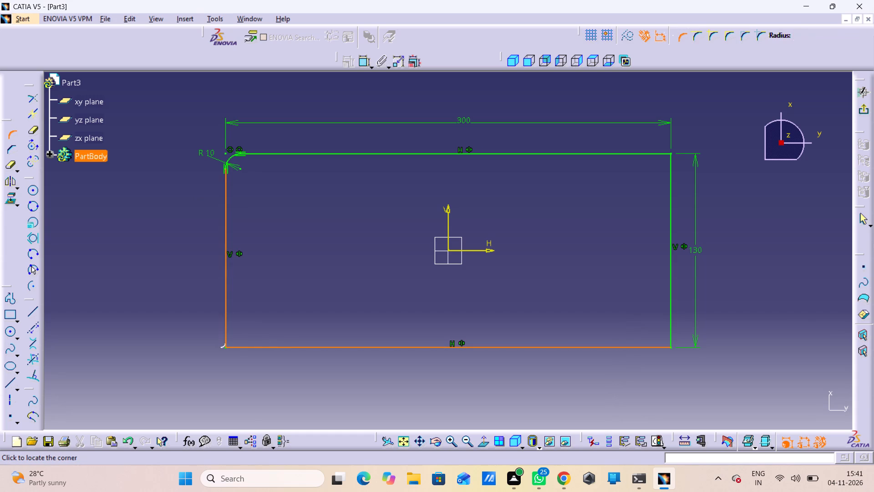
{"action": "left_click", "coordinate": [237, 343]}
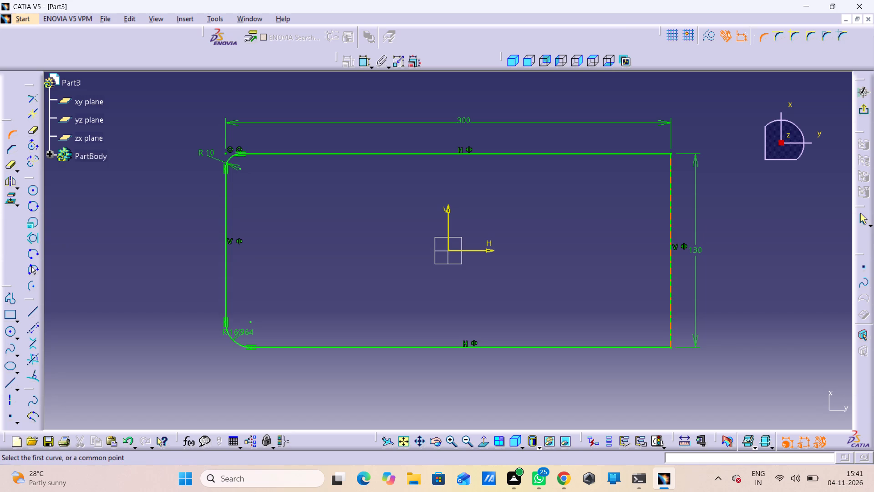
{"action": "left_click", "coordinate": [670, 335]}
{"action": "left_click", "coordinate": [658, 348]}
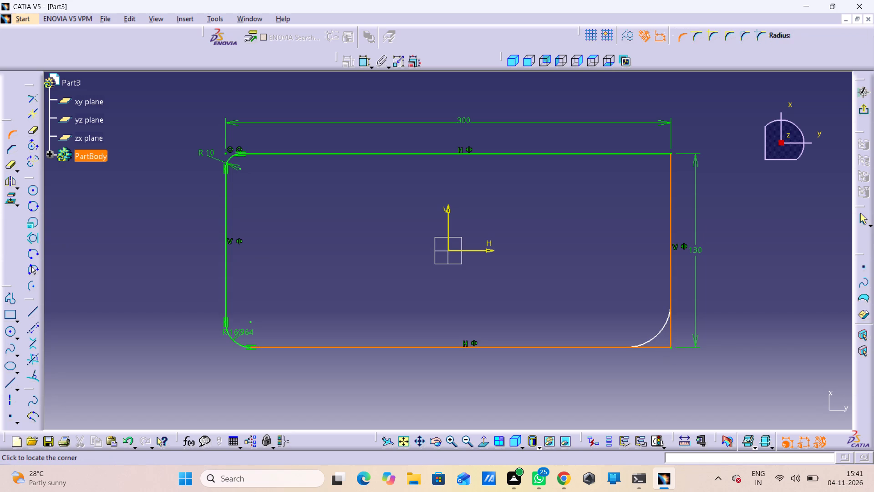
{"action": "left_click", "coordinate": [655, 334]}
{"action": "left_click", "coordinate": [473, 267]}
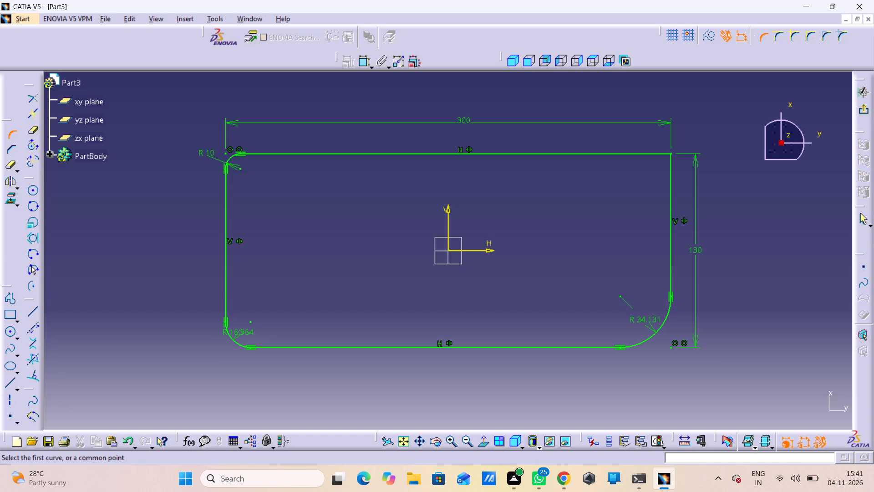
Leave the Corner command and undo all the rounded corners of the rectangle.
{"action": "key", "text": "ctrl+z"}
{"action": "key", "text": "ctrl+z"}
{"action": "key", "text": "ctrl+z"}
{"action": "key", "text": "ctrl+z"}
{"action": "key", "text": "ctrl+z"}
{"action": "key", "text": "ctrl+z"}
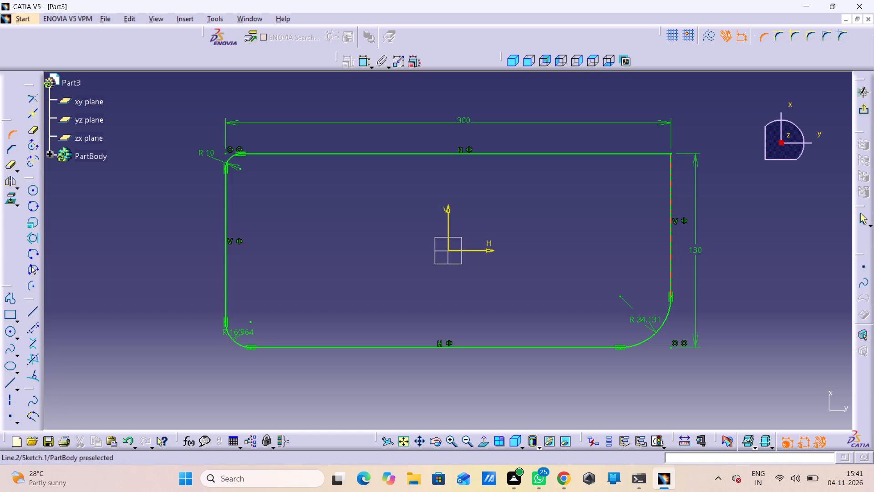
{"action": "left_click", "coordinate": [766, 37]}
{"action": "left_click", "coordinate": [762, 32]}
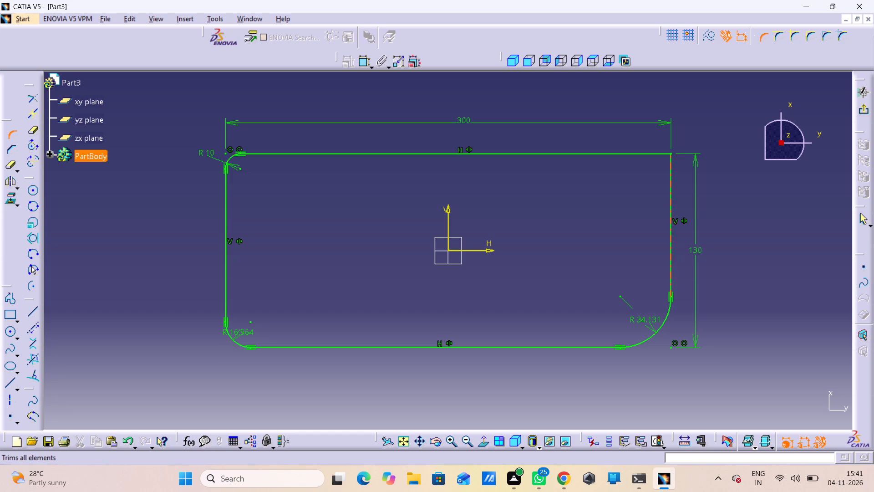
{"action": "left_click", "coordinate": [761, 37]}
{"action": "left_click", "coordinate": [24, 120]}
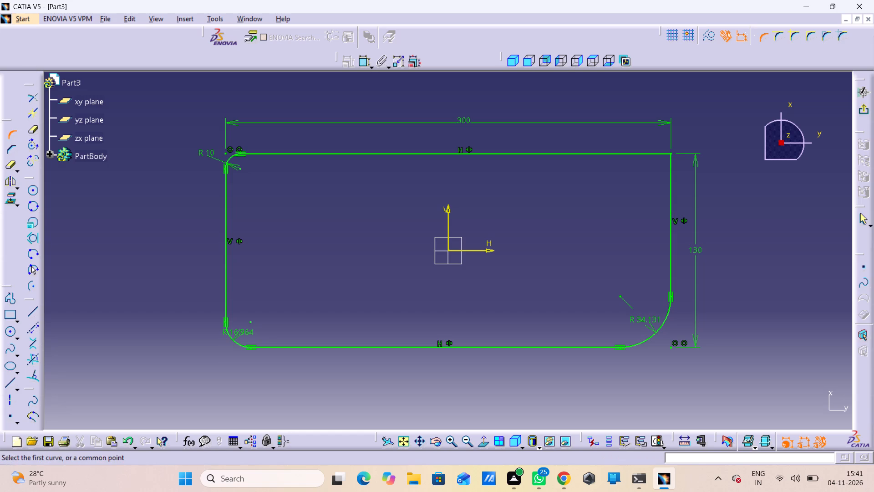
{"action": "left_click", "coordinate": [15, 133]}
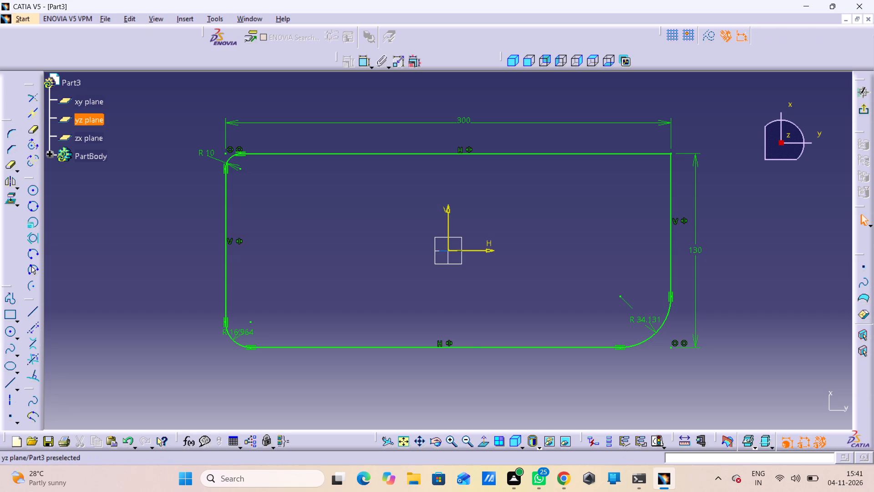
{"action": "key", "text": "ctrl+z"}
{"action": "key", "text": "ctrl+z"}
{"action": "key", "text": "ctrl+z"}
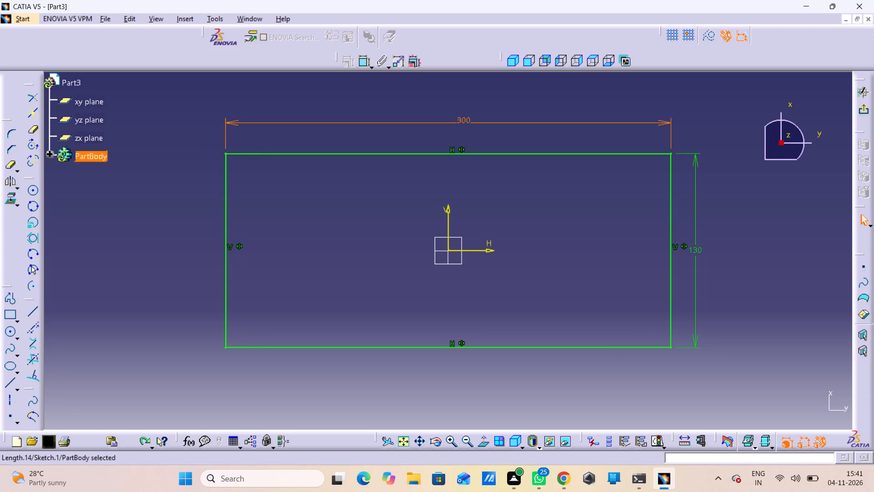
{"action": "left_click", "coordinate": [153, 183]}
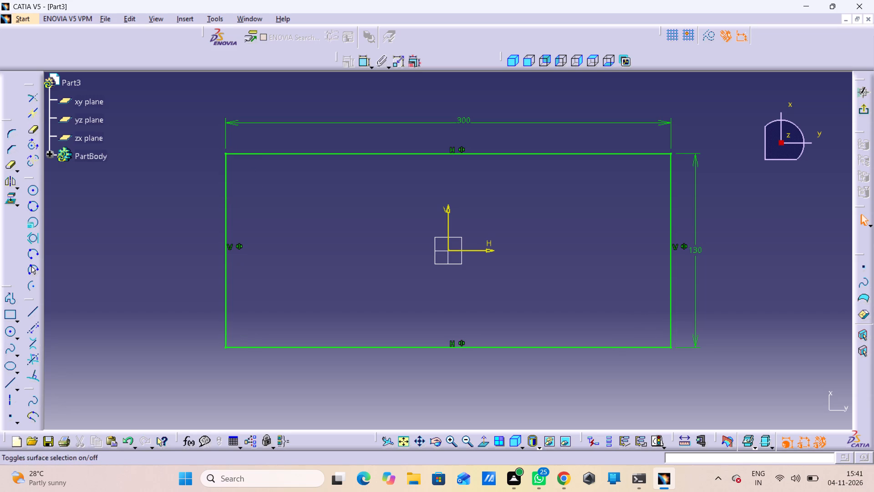
Exit the sketch and pad the rectangular profile 12.5 mm with mirrored extent.
{"action": "left_click", "coordinate": [860, 107]}
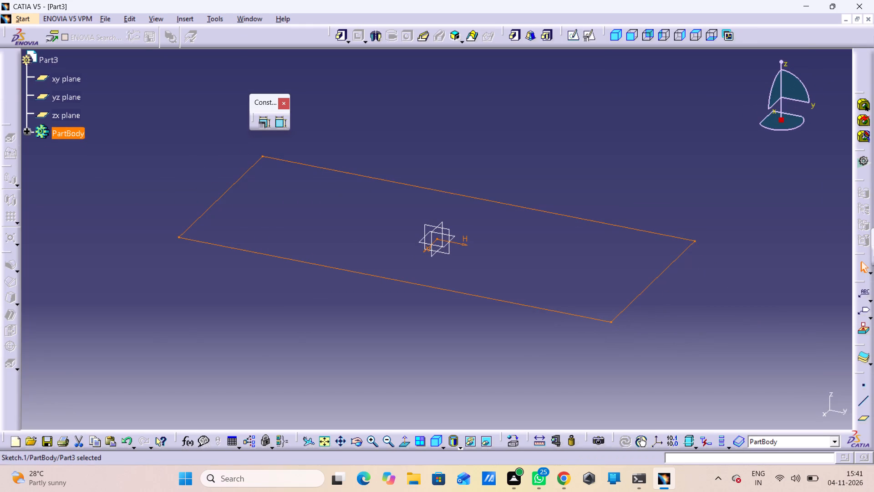
{"action": "left_click", "coordinate": [337, 30]}
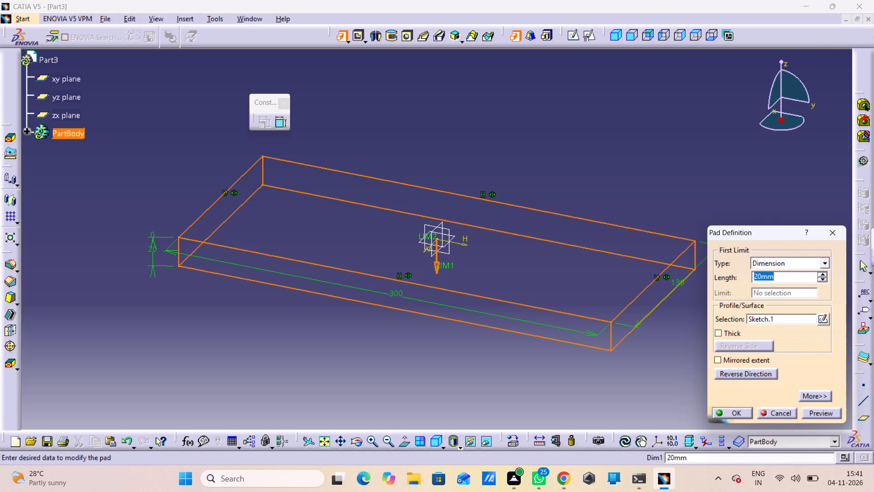
{"action": "left_click", "coordinate": [724, 358]}
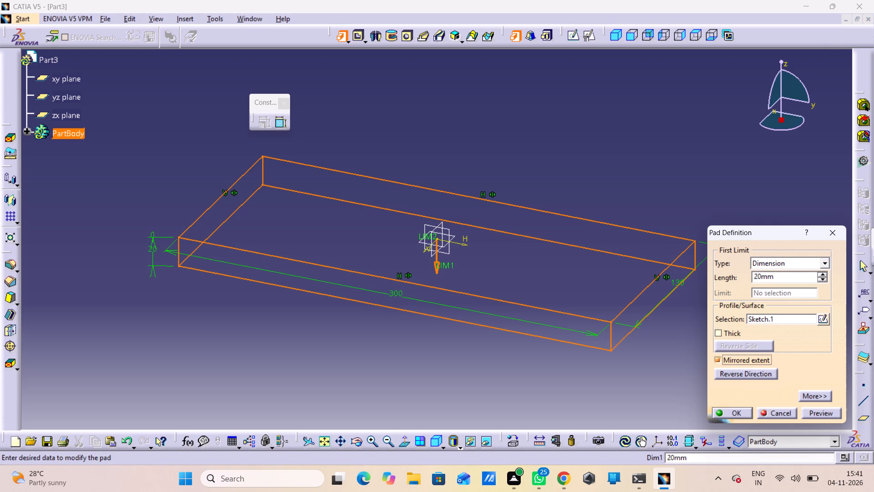
{"action": "left_click_drag", "start_coordinate": [783, 276], "coordinate": [740, 300]}
{"action": "type", "text": "12.2"}
{"action": "key", "text": "BackSpace"}
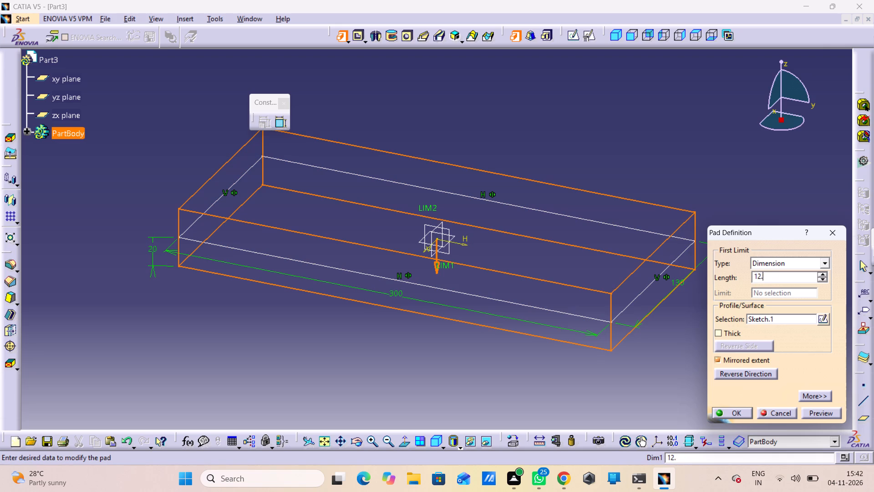
{"action": "key", "text": "5"}
{"action": "key", "text": "Return"}
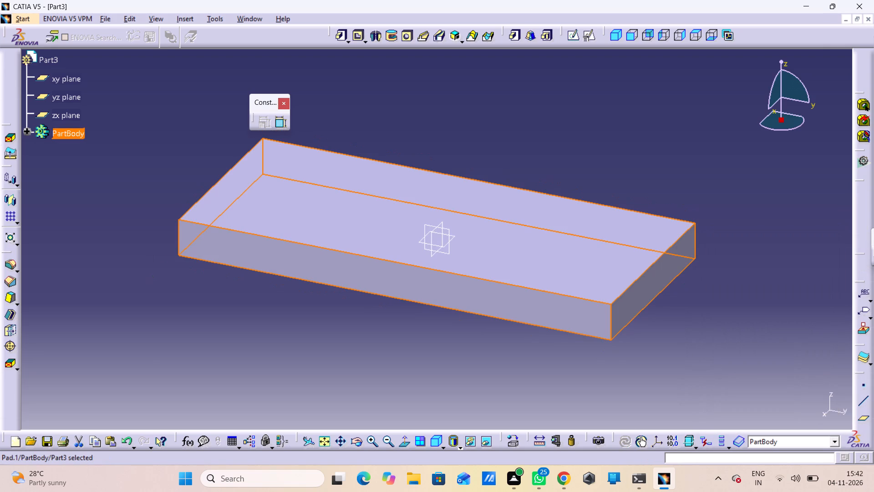
{"action": "left_click_drag", "start_coordinate": [218, 267], "coordinate": [223, 296]}
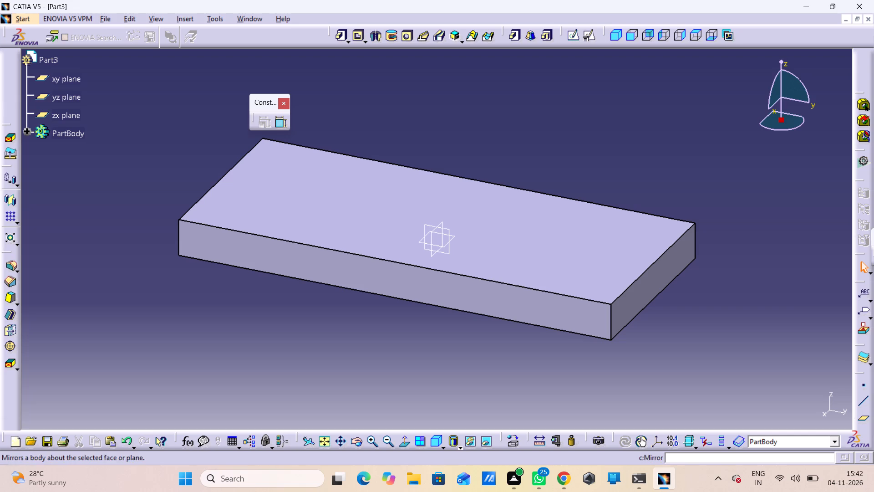
Chamfer the top face's outline and the lower edges of the block with a length of 2 mm at 45 degrees.
{"action": "left_click_drag", "start_coordinate": [7, 284], "coordinate": [13, 284]}
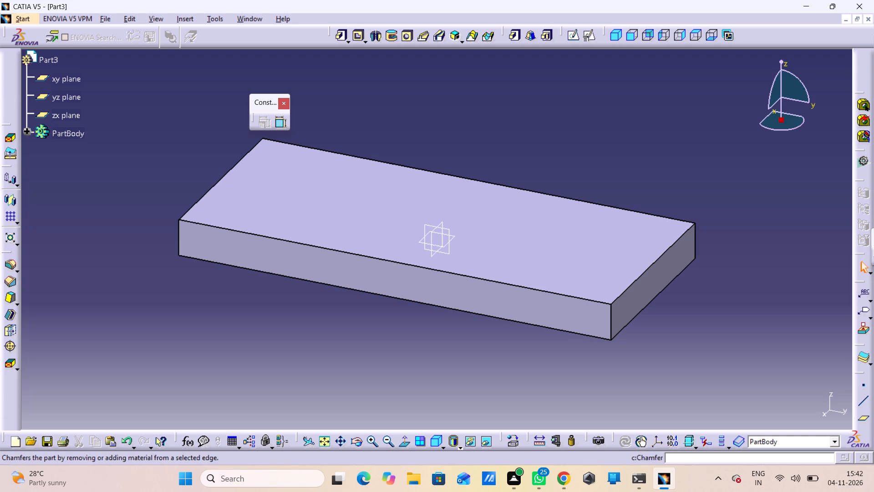
{"action": "double_click", "coordinate": [12, 284]}
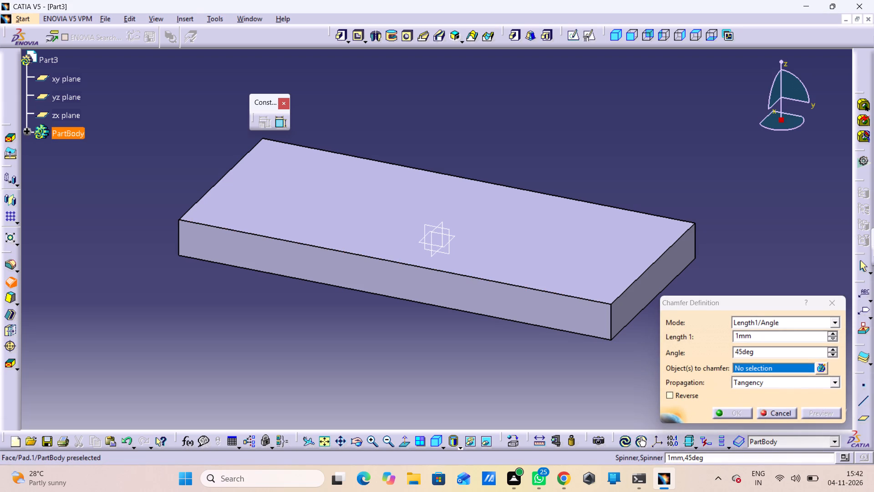
{"action": "left_click", "coordinate": [292, 240]}
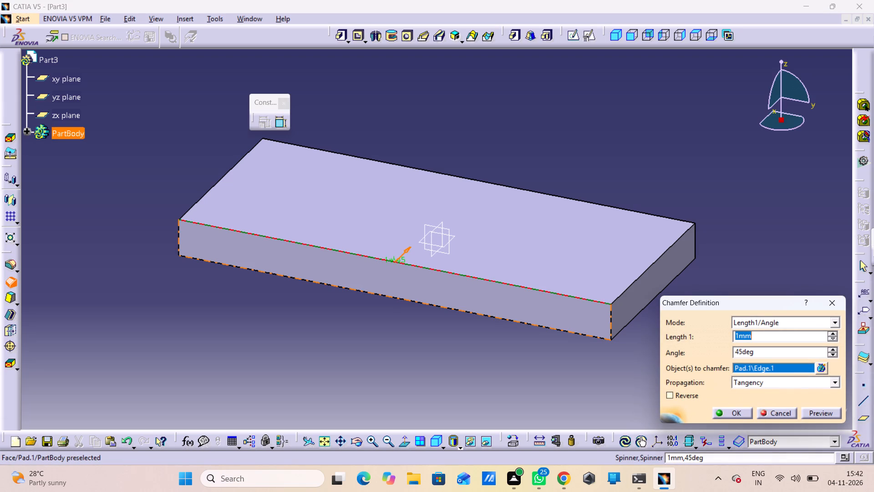
{"action": "left_click", "coordinate": [366, 292]}
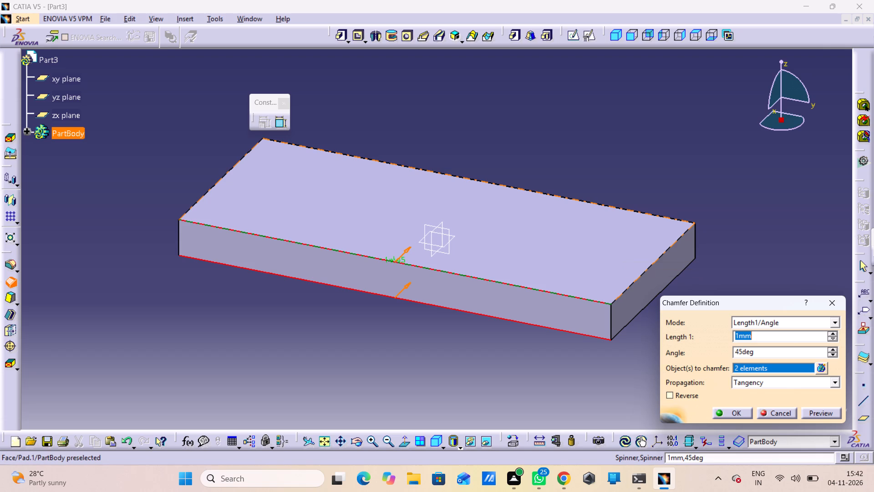
{"action": "left_click", "coordinate": [658, 253]}
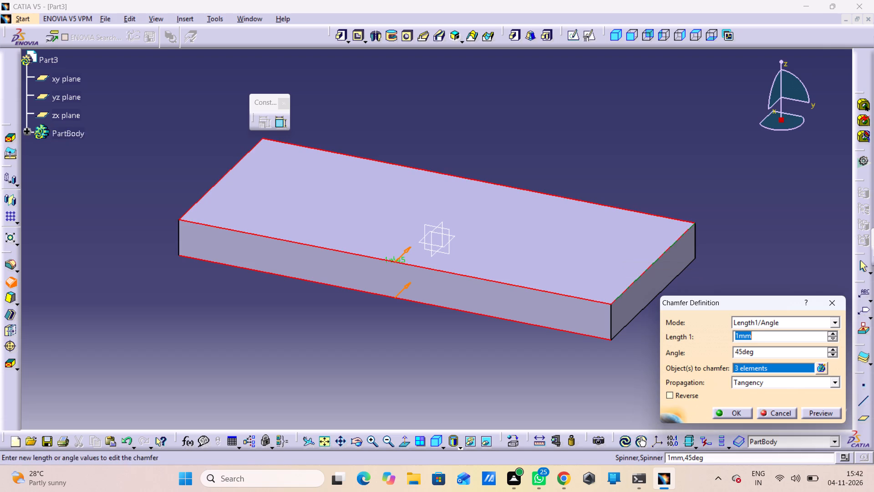
{"action": "left_click", "coordinate": [648, 308]}
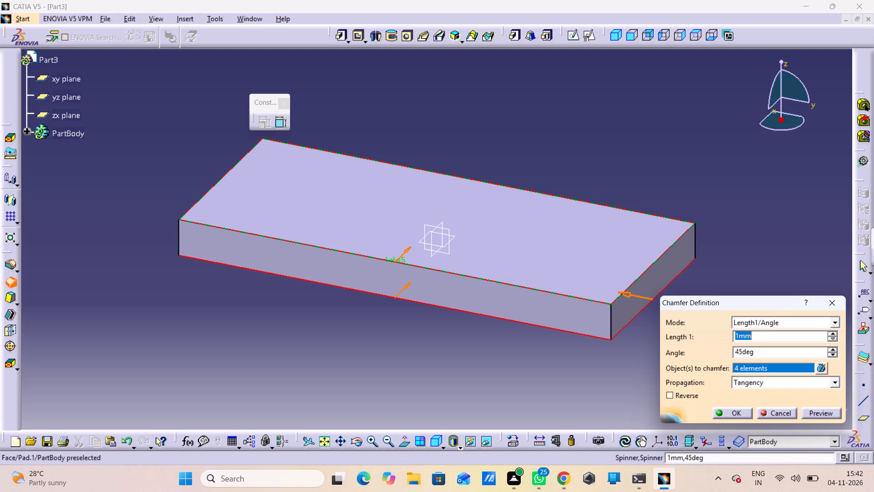
{"action": "middle_click_drag", "start_coordinate": [419, 342], "coordinate": [150, 200]}
{"action": "right_click_drag", "start_coordinate": [419, 342], "coordinate": [150, 200]}
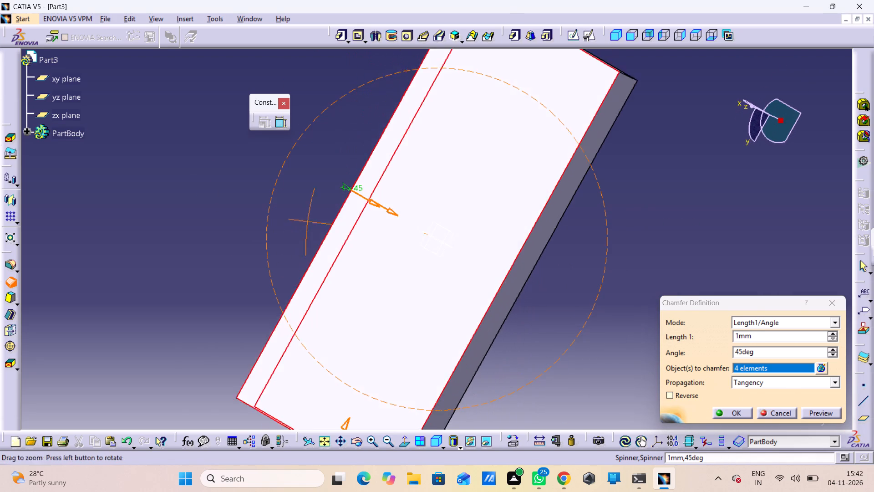
{"action": "middle_click_drag", "start_coordinate": [150, 200], "coordinate": [163, 203]}
{"action": "middle_click_drag", "start_coordinate": [488, 365], "coordinate": [325, 185]}
{"action": "right_click_drag", "start_coordinate": [496, 352], "coordinate": [325, 185]}
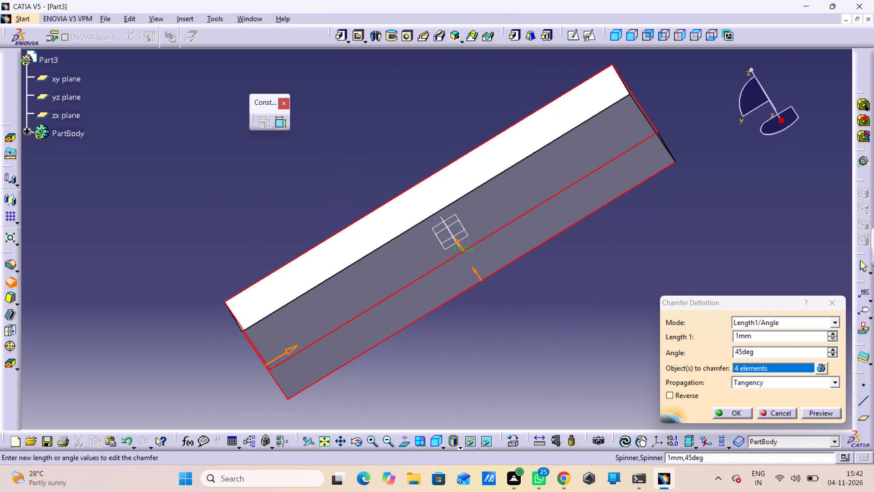
{"action": "left_click", "coordinate": [426, 214]}
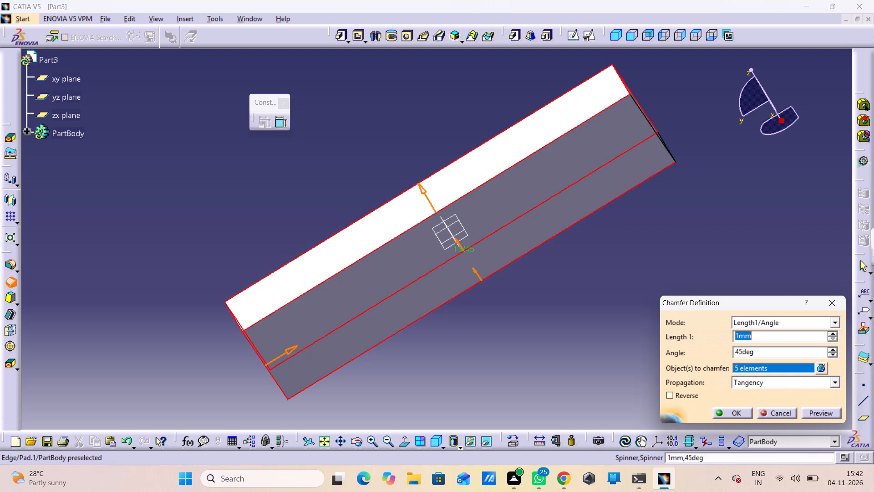
{"action": "middle_click_drag", "start_coordinate": [619, 237], "coordinate": [459, 335]}
{"action": "right_click_drag", "start_coordinate": [622, 237], "coordinate": [459, 335]}
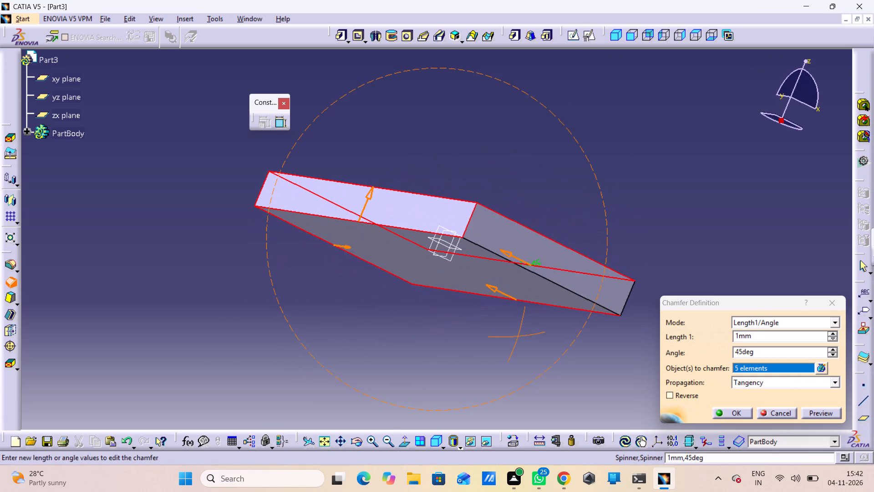
{"action": "right_click_drag", "start_coordinate": [459, 335], "coordinate": [338, 233]}
{"action": "middle_click_drag", "start_coordinate": [459, 335], "coordinate": [338, 233]}
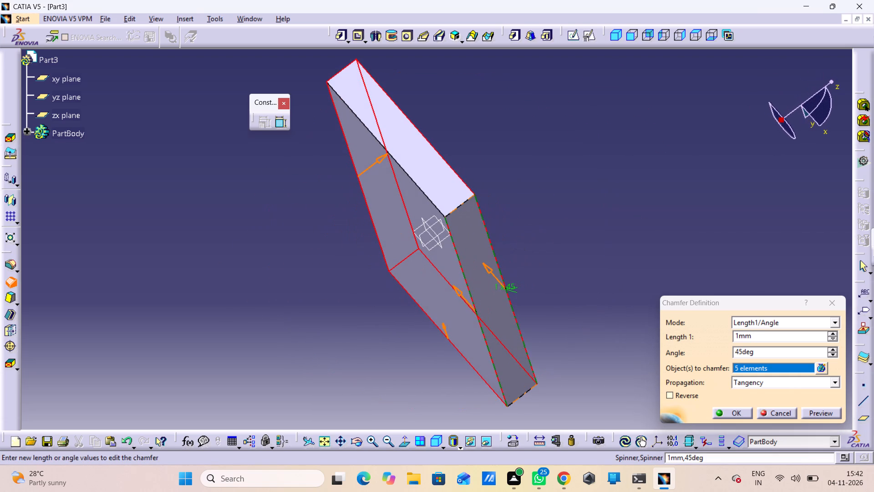
{"action": "left_click_drag", "start_coordinate": [758, 337], "coordinate": [662, 366]}
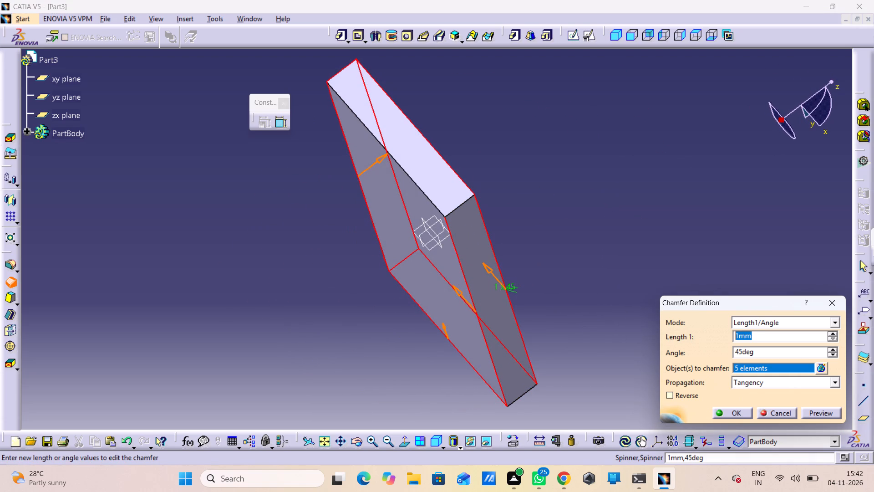
{"action": "key", "text": "2"}
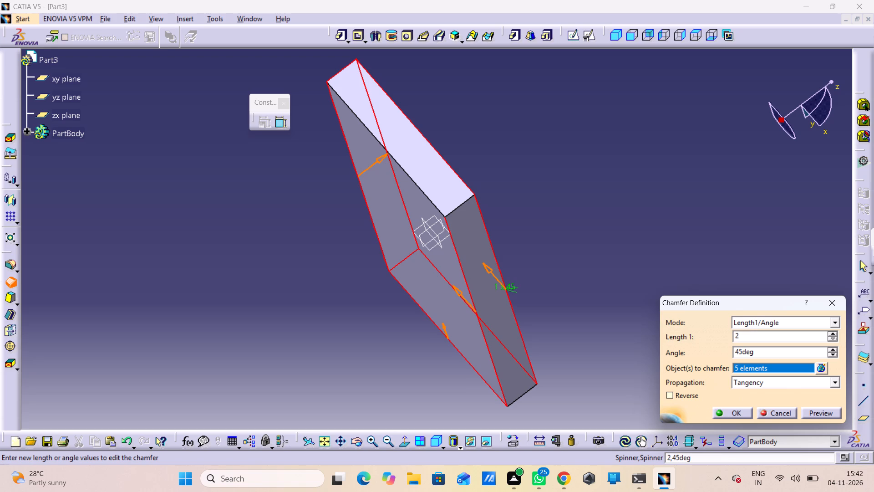
{"action": "left_click", "coordinate": [812, 412]}
{"action": "middle_click_drag", "start_coordinate": [552, 347], "coordinate": [488, 238]}
{"action": "right_click_drag", "start_coordinate": [552, 346], "coordinate": [543, 329]}
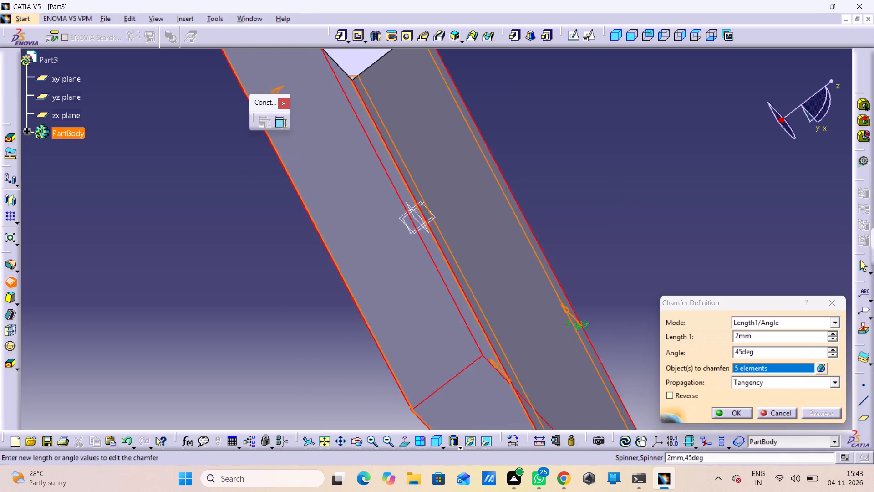
{"action": "middle_click_drag", "start_coordinate": [488, 238], "coordinate": [487, 236]}
{"action": "left_click", "coordinate": [716, 409]}
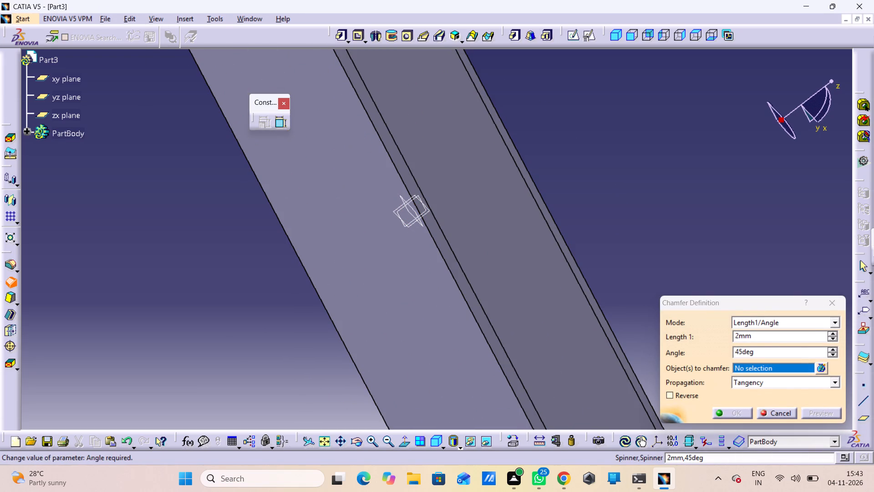
{"action": "left_click", "coordinate": [771, 422]}
{"action": "left_click", "coordinate": [772, 415]}
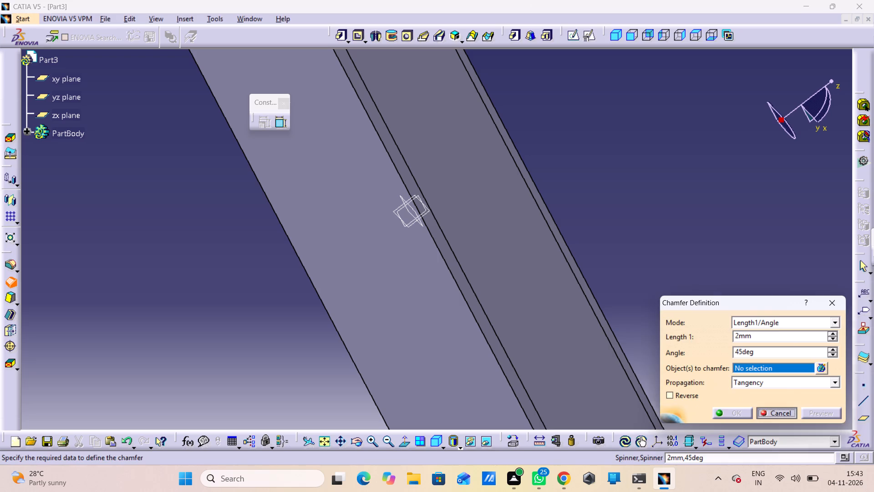
Examine the chamfered edges of the block from several sides.
{"action": "middle_click_drag", "start_coordinate": [714, 286], "coordinate": [722, 392]}
{"action": "right_click", "coordinate": [714, 285]}
{"action": "middle_click_drag", "start_coordinate": [624, 379], "coordinate": [631, 328]}
{"action": "right_click_drag", "start_coordinate": [624, 375], "coordinate": [631, 328]}
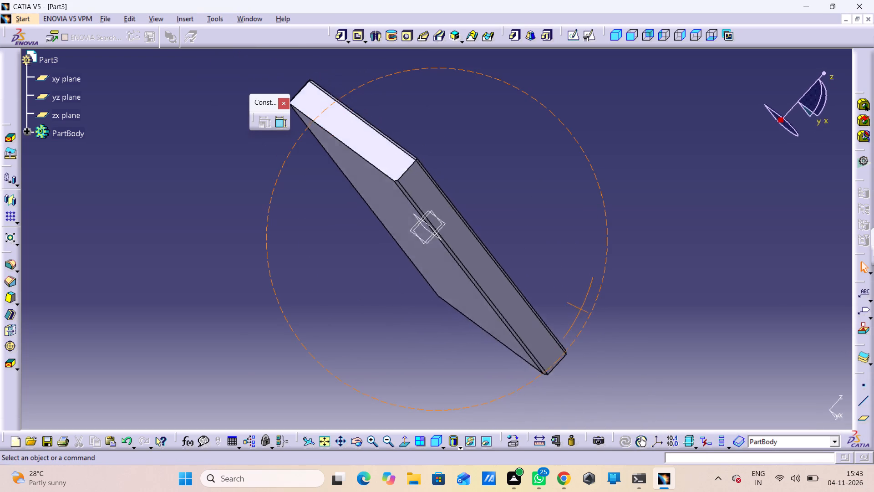
{"action": "right_click_drag", "start_coordinate": [631, 328], "coordinate": [574, 168]}
{"action": "middle_click_drag", "start_coordinate": [631, 328], "coordinate": [574, 169]}
{"action": "middle_click_drag", "start_coordinate": [396, 177], "coordinate": [396, 176]}
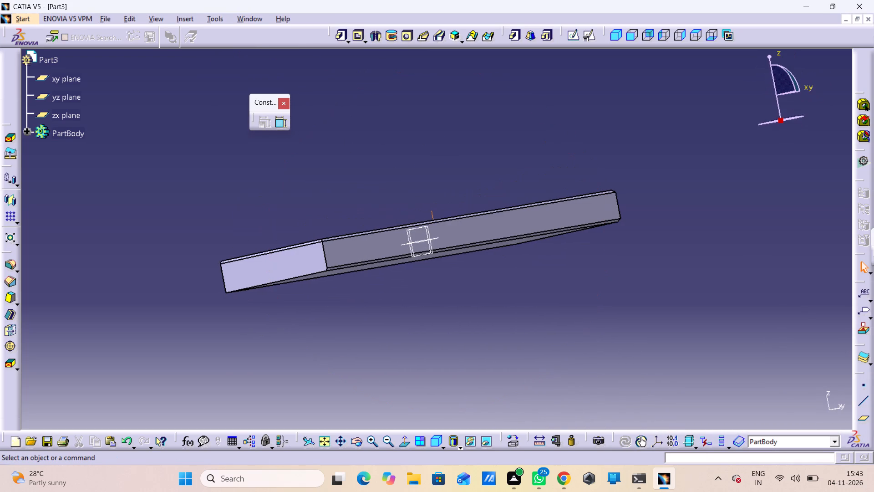
{"action": "middle_click_drag", "start_coordinate": [396, 176], "coordinate": [601, 240]}
{"action": "right_click_drag", "start_coordinate": [396, 176], "coordinate": [601, 240]}
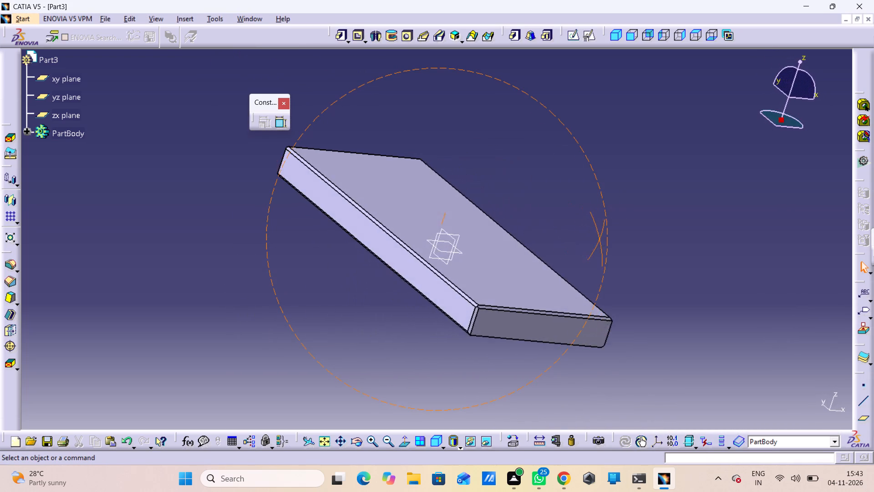
{"action": "right_click_drag", "start_coordinate": [601, 240], "coordinate": [604, 244]}
{"action": "middle_click_drag", "start_coordinate": [601, 240], "coordinate": [604, 245]}
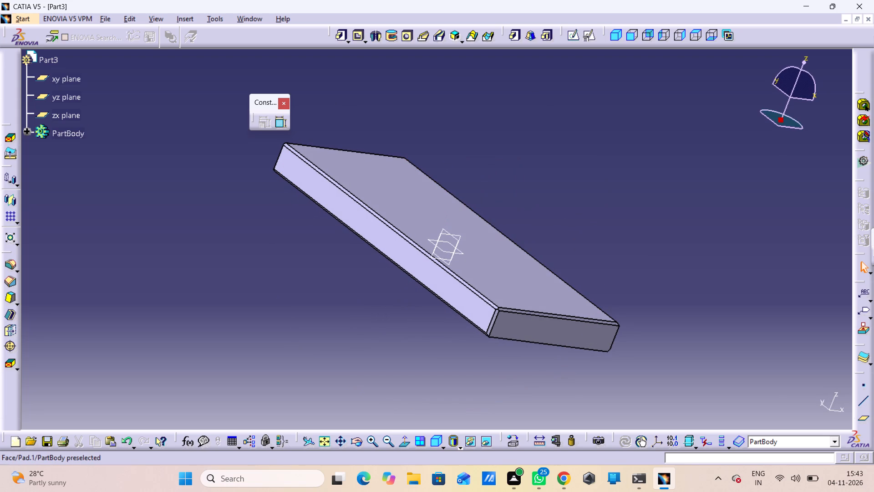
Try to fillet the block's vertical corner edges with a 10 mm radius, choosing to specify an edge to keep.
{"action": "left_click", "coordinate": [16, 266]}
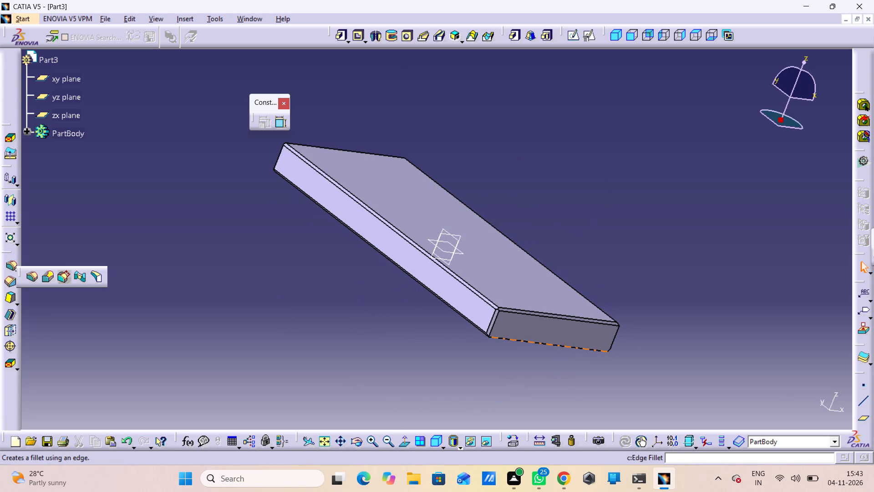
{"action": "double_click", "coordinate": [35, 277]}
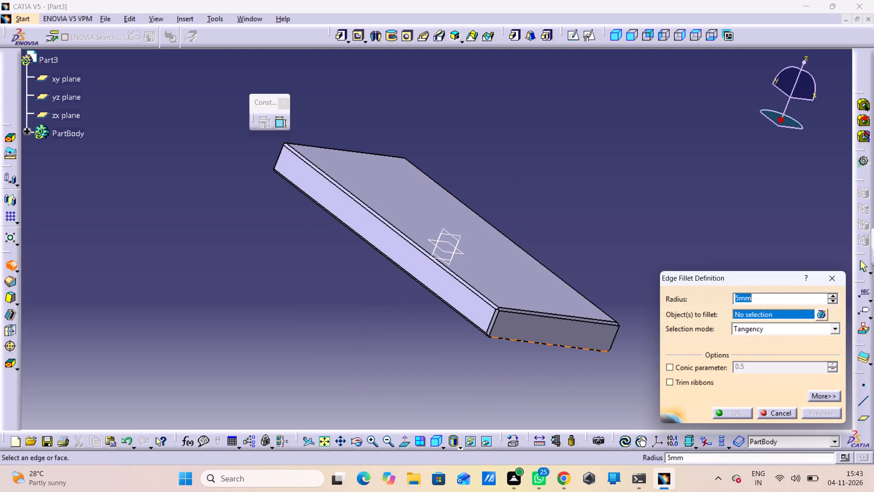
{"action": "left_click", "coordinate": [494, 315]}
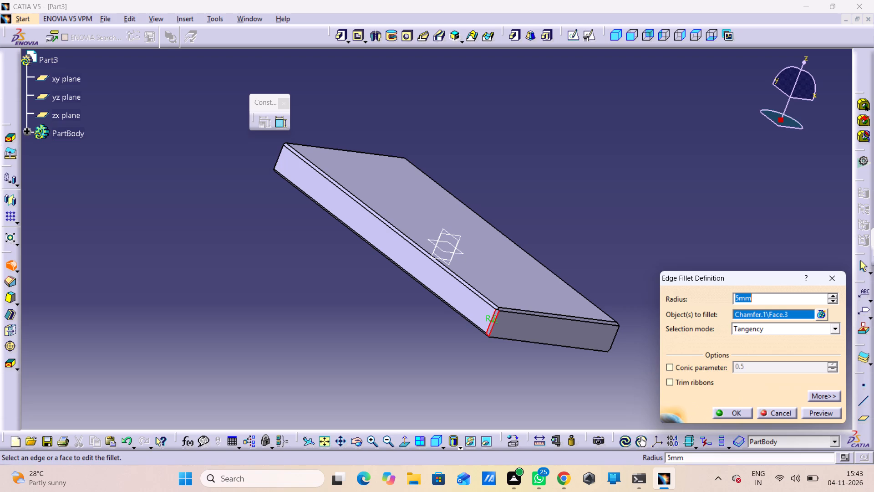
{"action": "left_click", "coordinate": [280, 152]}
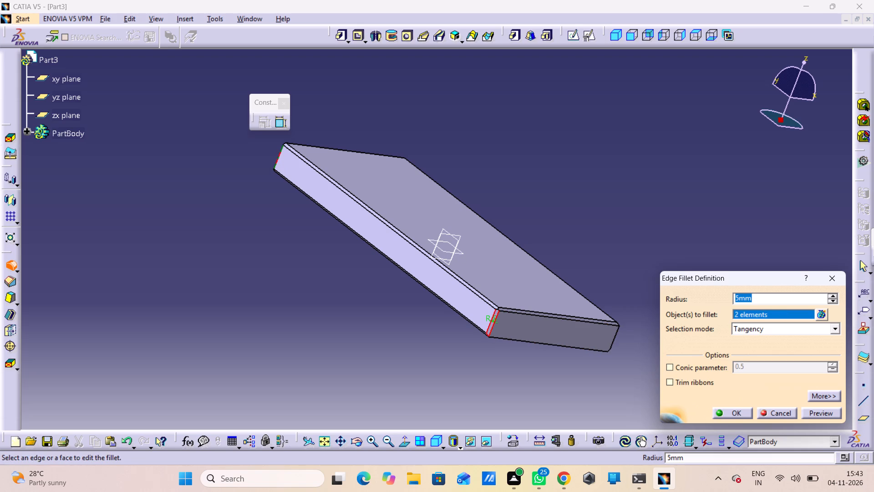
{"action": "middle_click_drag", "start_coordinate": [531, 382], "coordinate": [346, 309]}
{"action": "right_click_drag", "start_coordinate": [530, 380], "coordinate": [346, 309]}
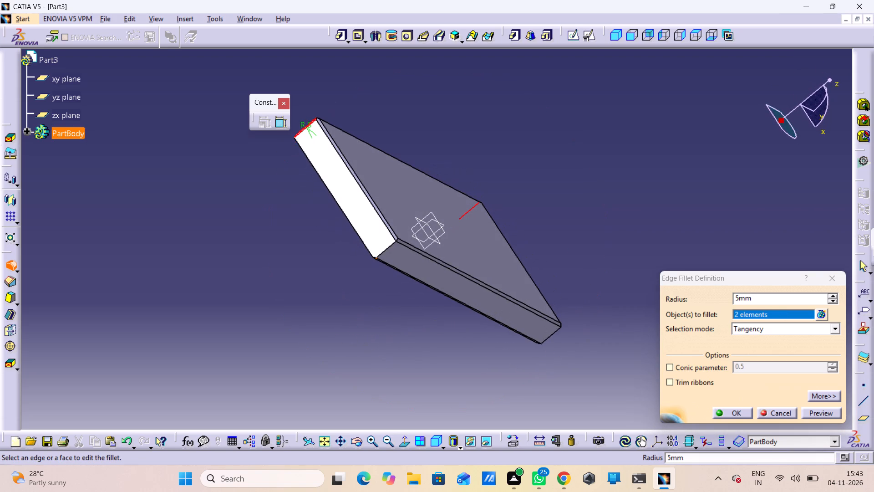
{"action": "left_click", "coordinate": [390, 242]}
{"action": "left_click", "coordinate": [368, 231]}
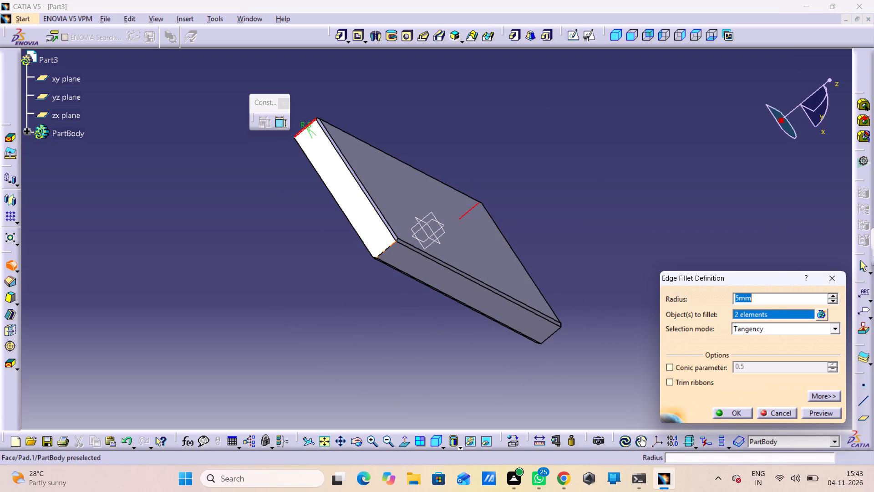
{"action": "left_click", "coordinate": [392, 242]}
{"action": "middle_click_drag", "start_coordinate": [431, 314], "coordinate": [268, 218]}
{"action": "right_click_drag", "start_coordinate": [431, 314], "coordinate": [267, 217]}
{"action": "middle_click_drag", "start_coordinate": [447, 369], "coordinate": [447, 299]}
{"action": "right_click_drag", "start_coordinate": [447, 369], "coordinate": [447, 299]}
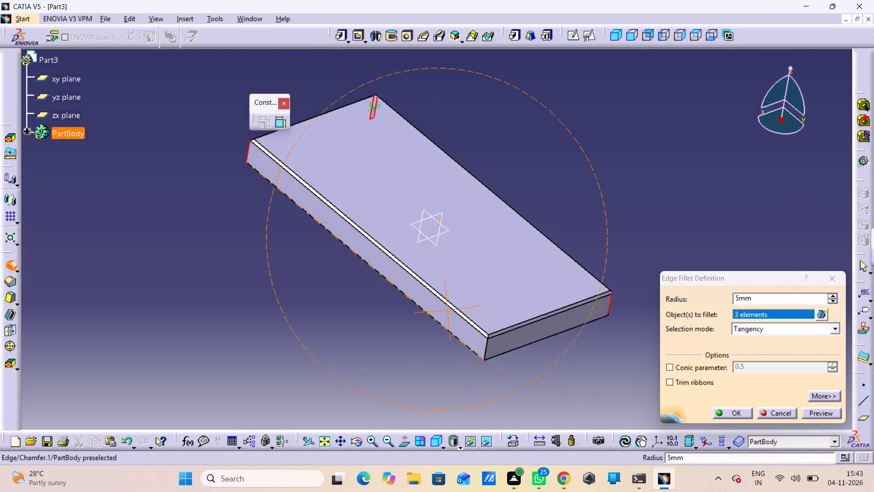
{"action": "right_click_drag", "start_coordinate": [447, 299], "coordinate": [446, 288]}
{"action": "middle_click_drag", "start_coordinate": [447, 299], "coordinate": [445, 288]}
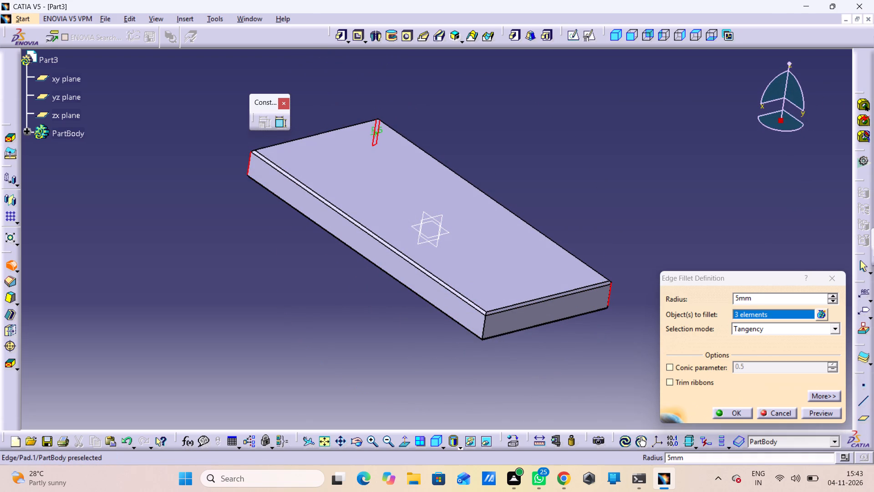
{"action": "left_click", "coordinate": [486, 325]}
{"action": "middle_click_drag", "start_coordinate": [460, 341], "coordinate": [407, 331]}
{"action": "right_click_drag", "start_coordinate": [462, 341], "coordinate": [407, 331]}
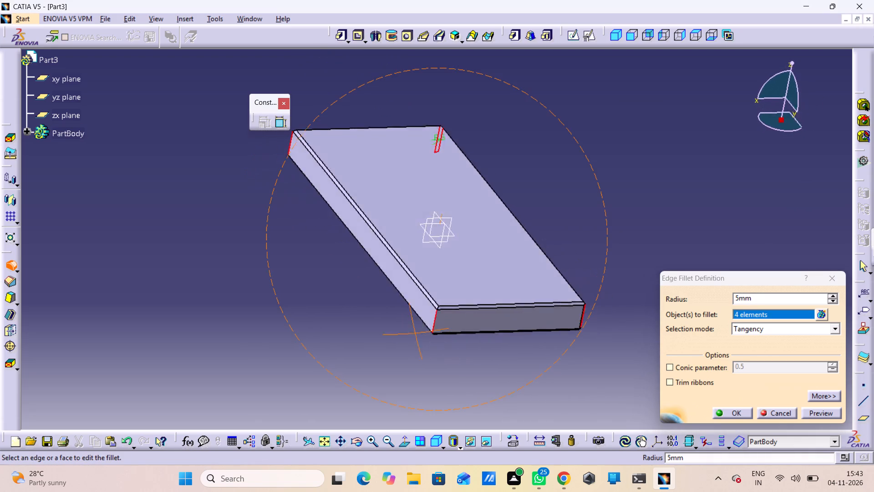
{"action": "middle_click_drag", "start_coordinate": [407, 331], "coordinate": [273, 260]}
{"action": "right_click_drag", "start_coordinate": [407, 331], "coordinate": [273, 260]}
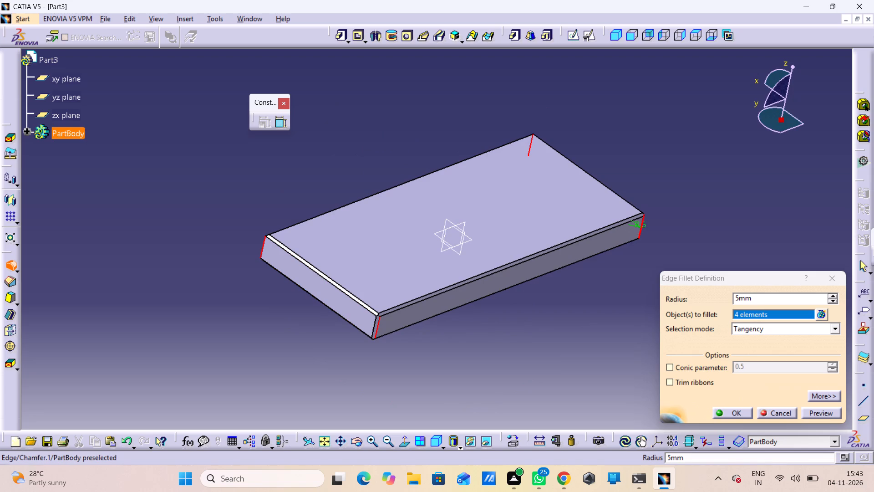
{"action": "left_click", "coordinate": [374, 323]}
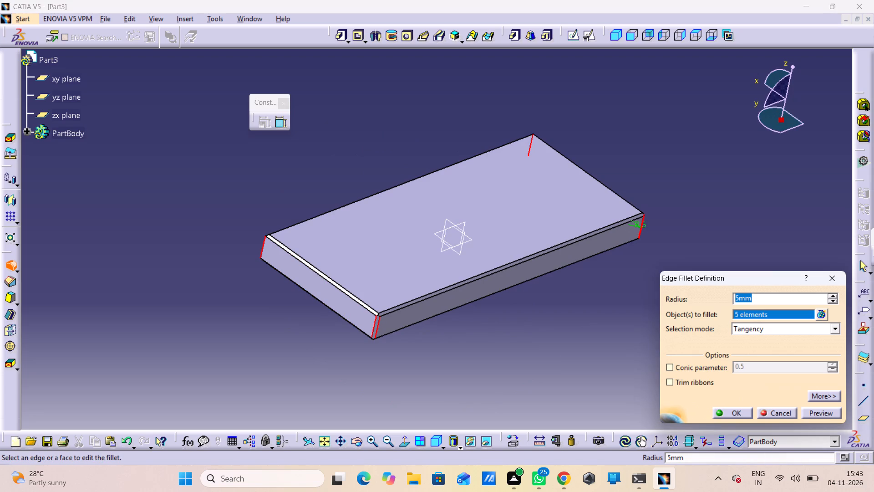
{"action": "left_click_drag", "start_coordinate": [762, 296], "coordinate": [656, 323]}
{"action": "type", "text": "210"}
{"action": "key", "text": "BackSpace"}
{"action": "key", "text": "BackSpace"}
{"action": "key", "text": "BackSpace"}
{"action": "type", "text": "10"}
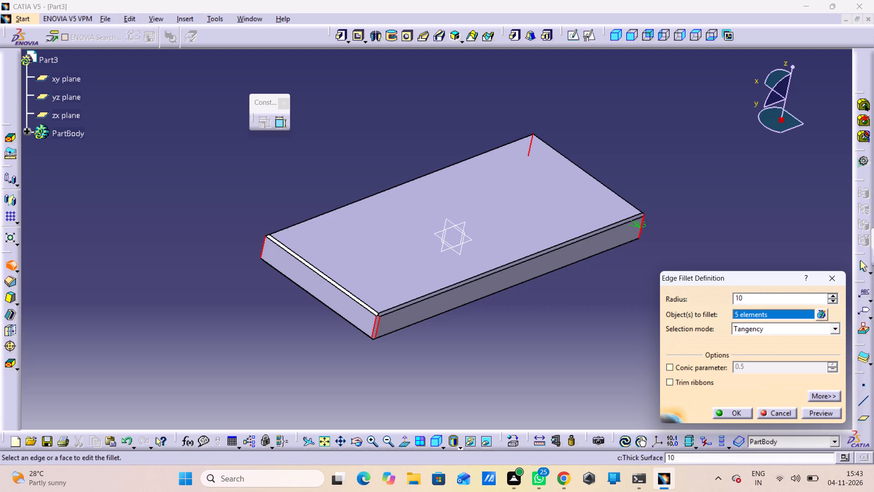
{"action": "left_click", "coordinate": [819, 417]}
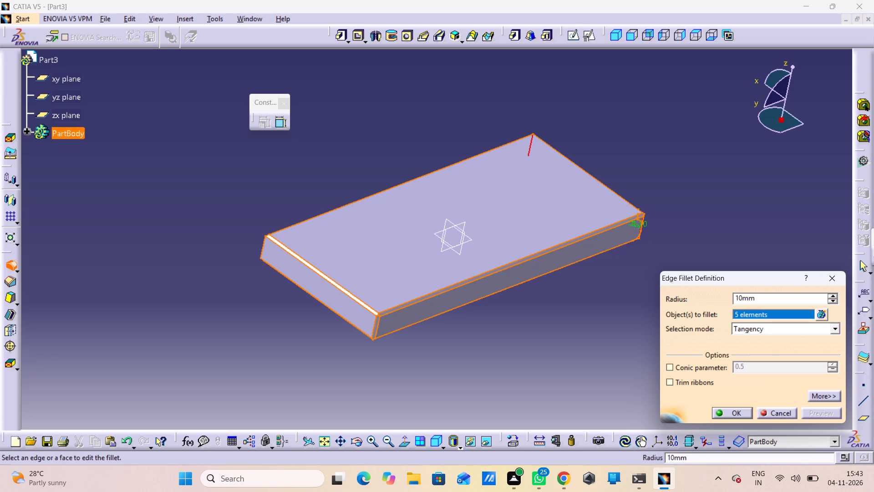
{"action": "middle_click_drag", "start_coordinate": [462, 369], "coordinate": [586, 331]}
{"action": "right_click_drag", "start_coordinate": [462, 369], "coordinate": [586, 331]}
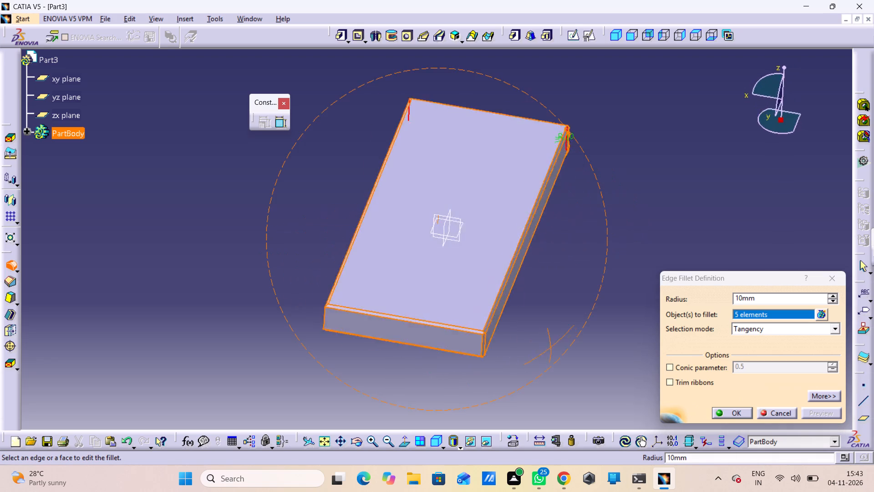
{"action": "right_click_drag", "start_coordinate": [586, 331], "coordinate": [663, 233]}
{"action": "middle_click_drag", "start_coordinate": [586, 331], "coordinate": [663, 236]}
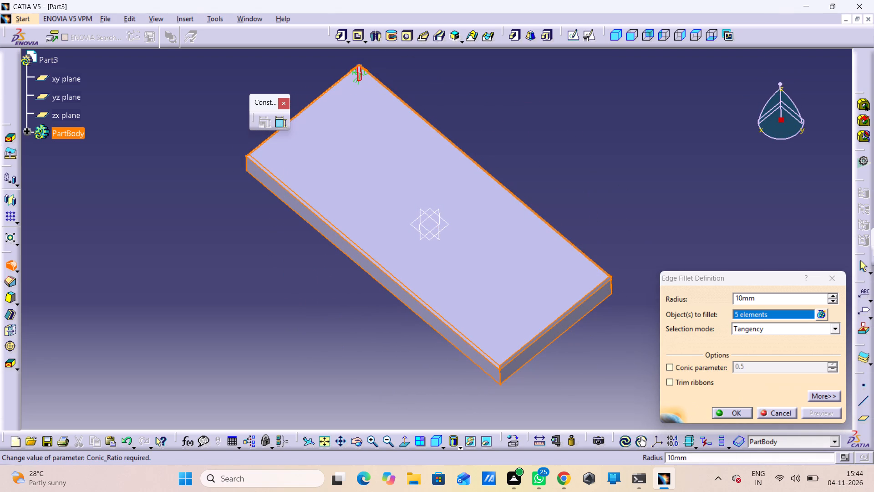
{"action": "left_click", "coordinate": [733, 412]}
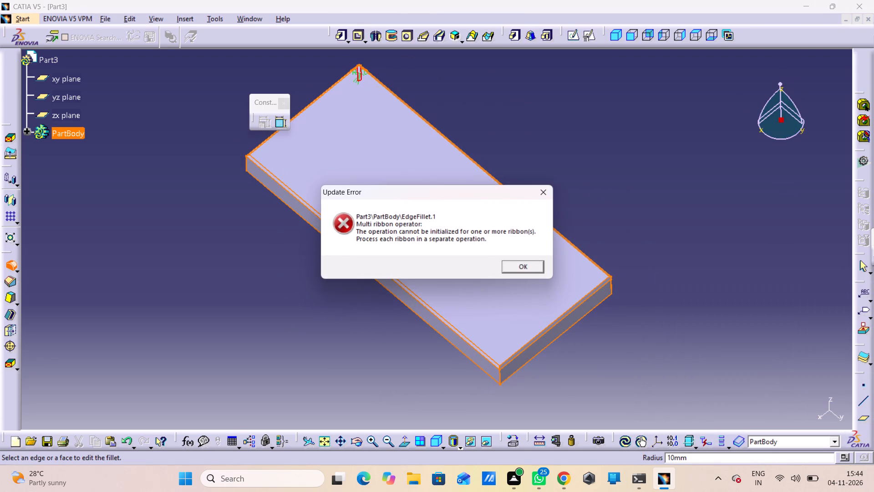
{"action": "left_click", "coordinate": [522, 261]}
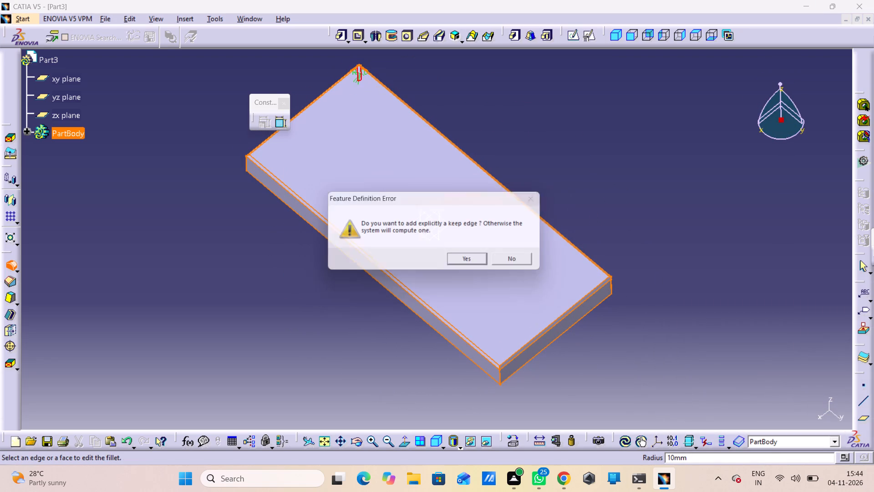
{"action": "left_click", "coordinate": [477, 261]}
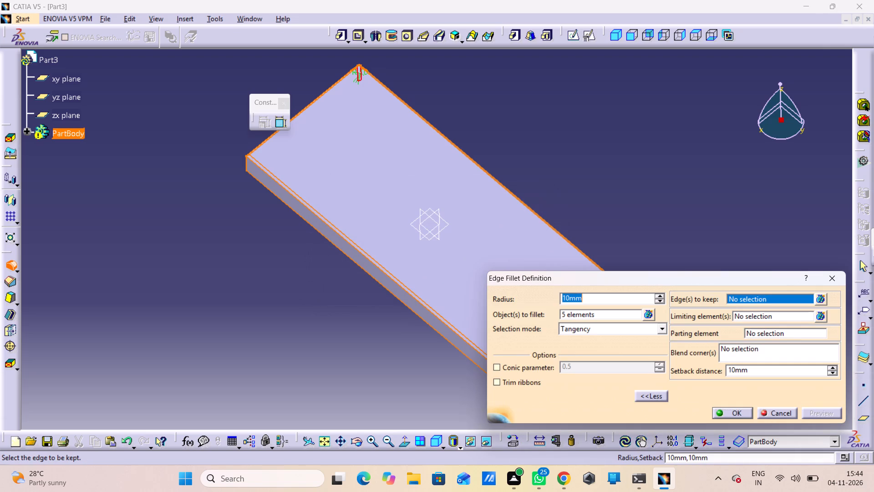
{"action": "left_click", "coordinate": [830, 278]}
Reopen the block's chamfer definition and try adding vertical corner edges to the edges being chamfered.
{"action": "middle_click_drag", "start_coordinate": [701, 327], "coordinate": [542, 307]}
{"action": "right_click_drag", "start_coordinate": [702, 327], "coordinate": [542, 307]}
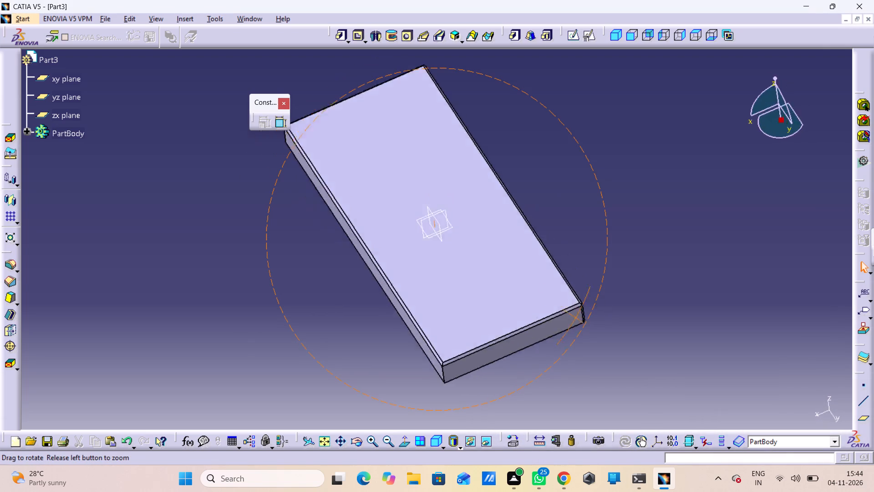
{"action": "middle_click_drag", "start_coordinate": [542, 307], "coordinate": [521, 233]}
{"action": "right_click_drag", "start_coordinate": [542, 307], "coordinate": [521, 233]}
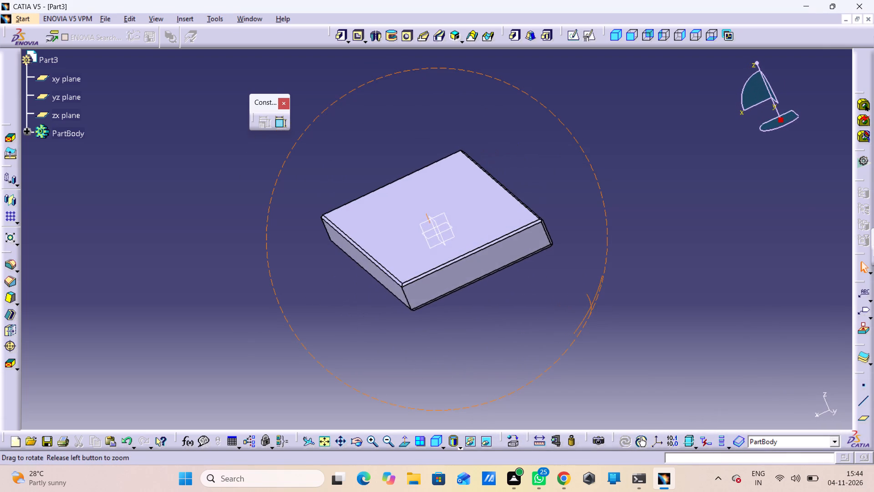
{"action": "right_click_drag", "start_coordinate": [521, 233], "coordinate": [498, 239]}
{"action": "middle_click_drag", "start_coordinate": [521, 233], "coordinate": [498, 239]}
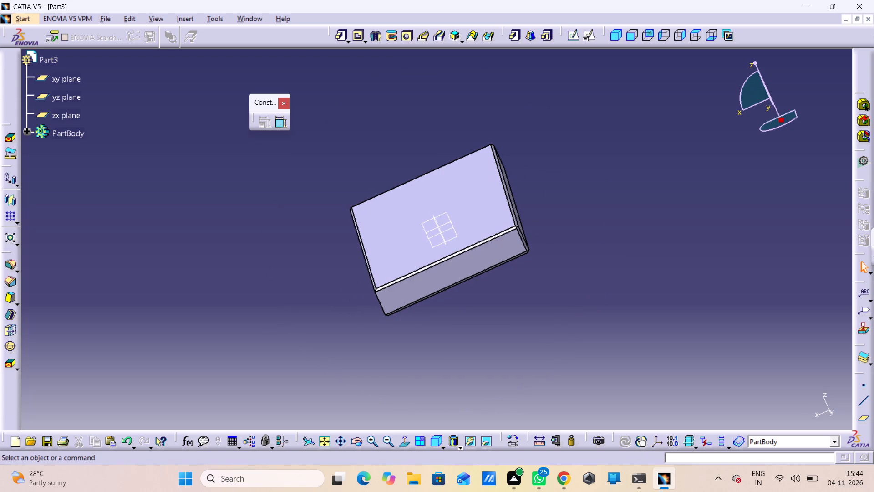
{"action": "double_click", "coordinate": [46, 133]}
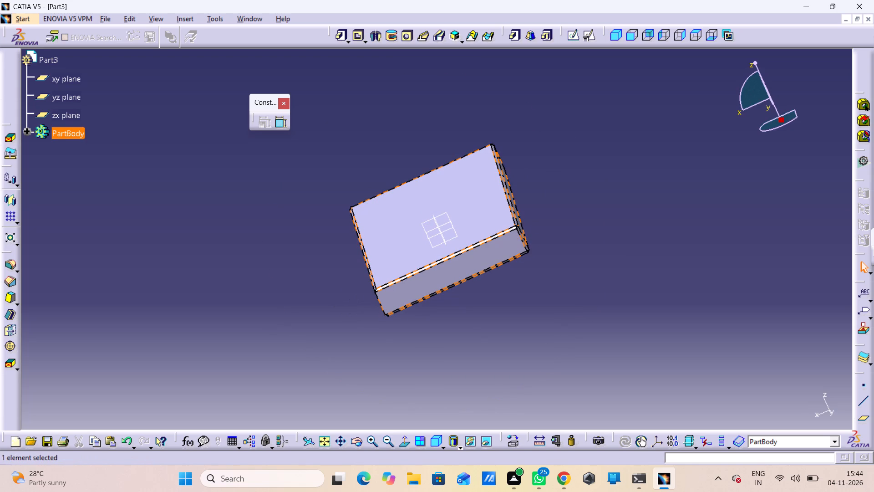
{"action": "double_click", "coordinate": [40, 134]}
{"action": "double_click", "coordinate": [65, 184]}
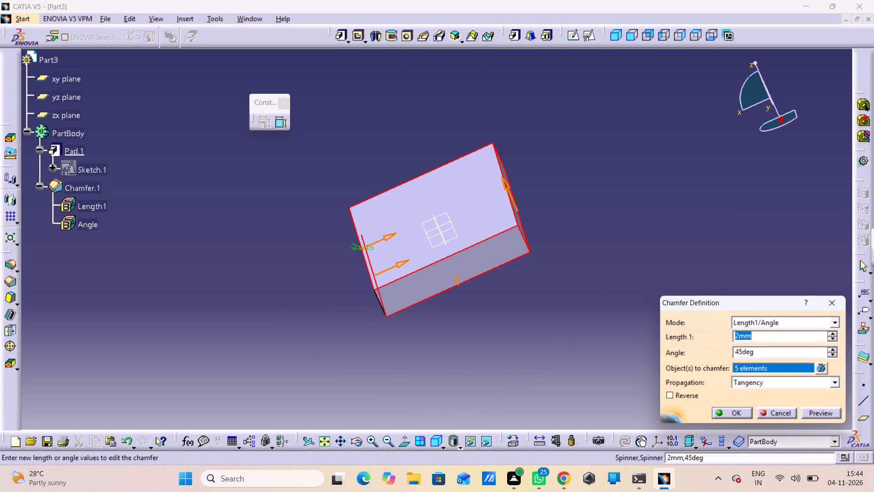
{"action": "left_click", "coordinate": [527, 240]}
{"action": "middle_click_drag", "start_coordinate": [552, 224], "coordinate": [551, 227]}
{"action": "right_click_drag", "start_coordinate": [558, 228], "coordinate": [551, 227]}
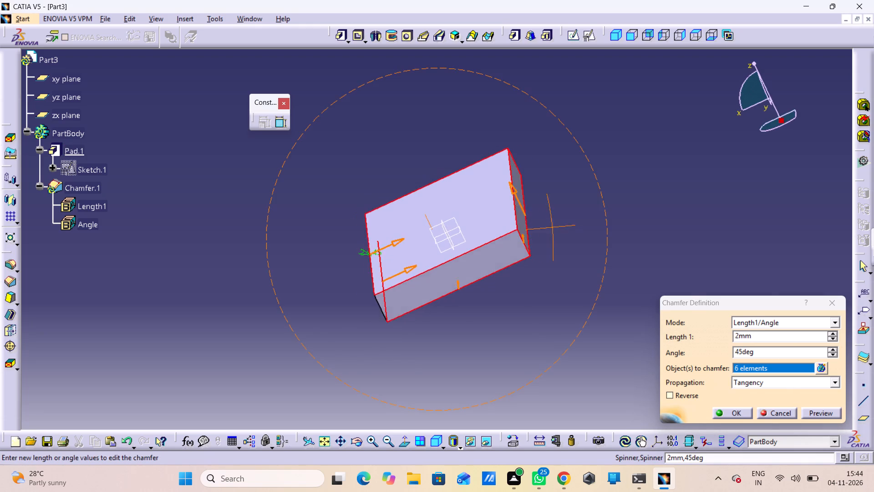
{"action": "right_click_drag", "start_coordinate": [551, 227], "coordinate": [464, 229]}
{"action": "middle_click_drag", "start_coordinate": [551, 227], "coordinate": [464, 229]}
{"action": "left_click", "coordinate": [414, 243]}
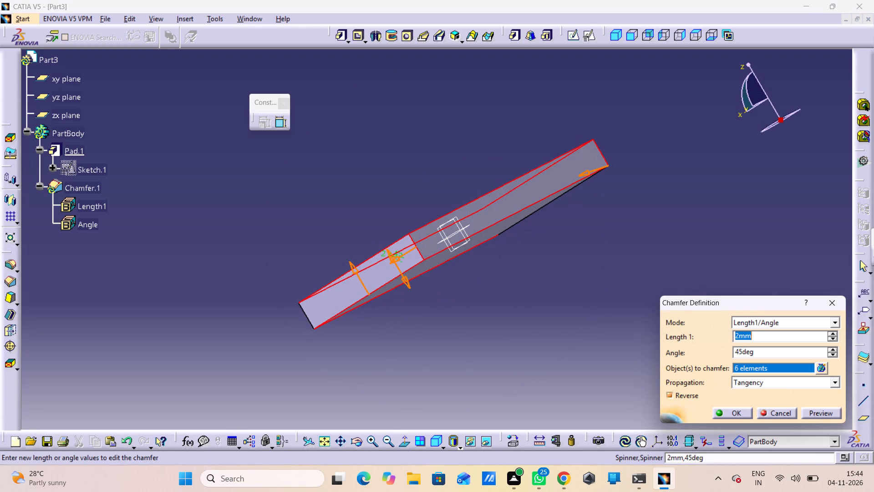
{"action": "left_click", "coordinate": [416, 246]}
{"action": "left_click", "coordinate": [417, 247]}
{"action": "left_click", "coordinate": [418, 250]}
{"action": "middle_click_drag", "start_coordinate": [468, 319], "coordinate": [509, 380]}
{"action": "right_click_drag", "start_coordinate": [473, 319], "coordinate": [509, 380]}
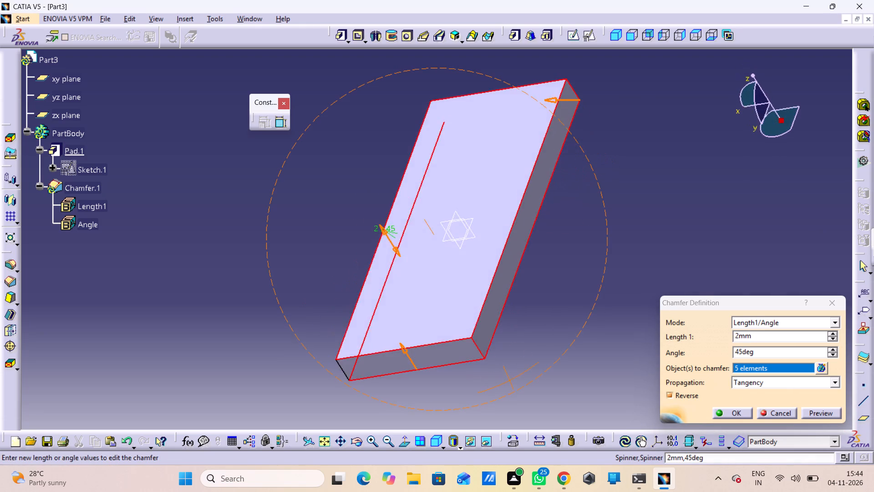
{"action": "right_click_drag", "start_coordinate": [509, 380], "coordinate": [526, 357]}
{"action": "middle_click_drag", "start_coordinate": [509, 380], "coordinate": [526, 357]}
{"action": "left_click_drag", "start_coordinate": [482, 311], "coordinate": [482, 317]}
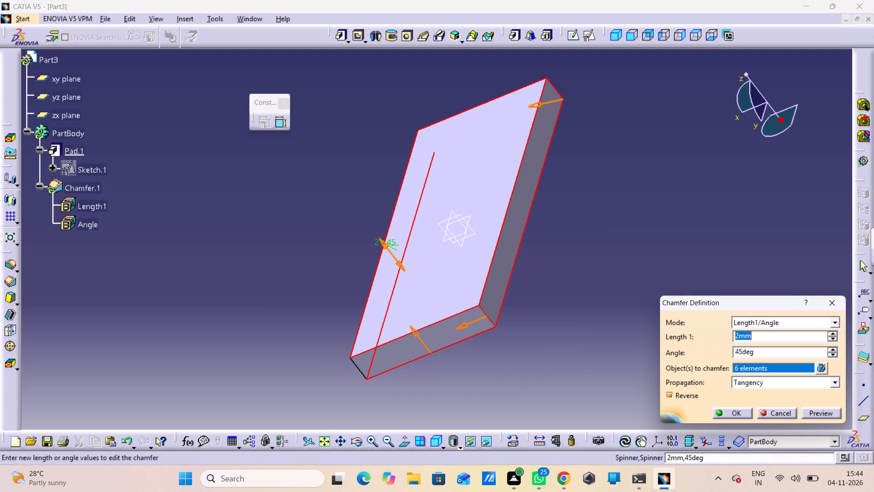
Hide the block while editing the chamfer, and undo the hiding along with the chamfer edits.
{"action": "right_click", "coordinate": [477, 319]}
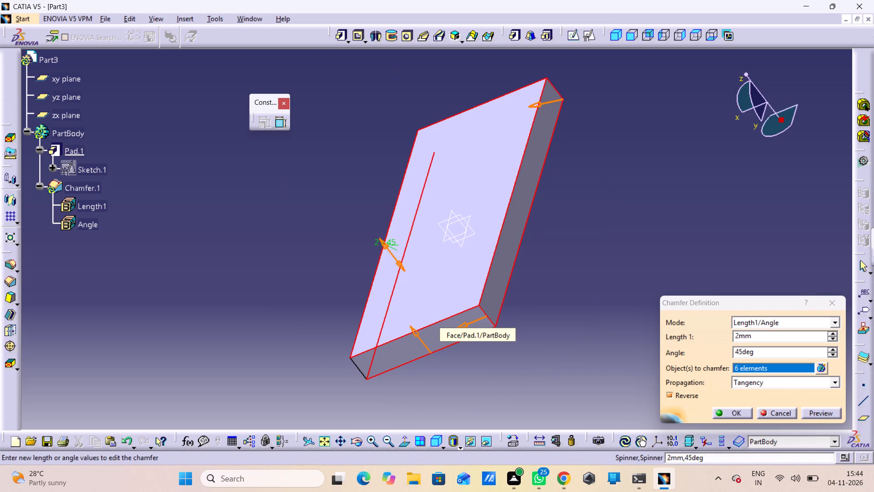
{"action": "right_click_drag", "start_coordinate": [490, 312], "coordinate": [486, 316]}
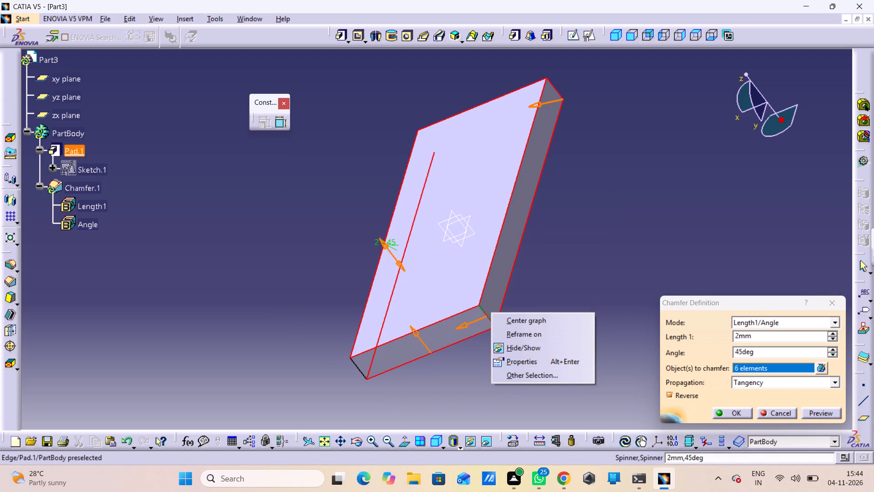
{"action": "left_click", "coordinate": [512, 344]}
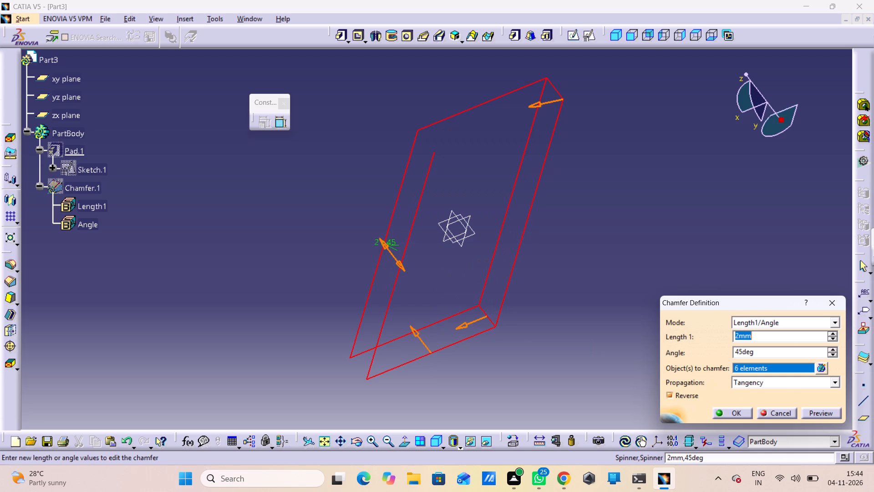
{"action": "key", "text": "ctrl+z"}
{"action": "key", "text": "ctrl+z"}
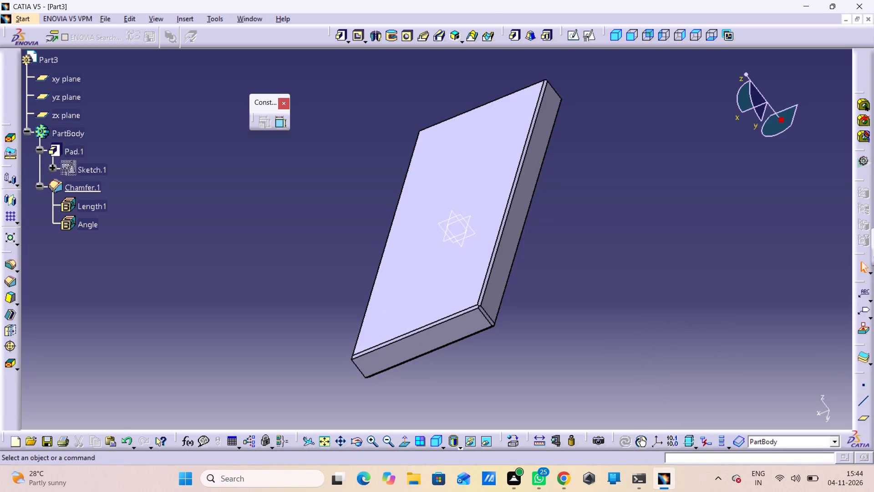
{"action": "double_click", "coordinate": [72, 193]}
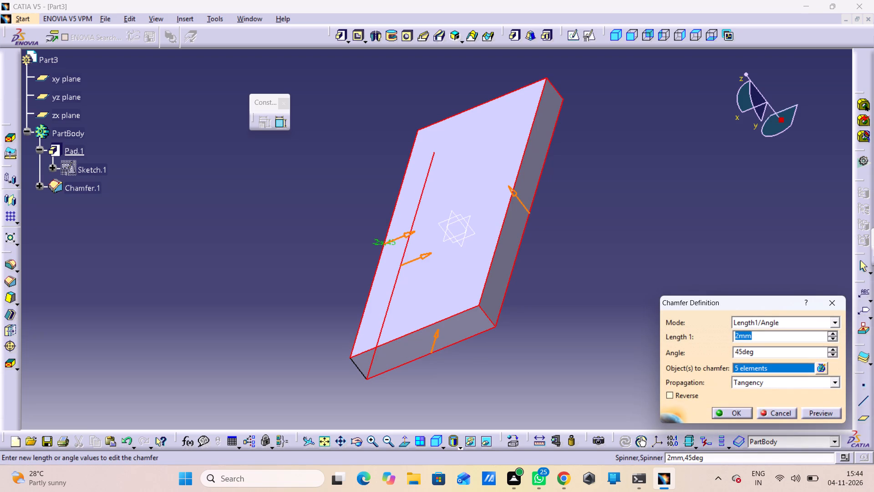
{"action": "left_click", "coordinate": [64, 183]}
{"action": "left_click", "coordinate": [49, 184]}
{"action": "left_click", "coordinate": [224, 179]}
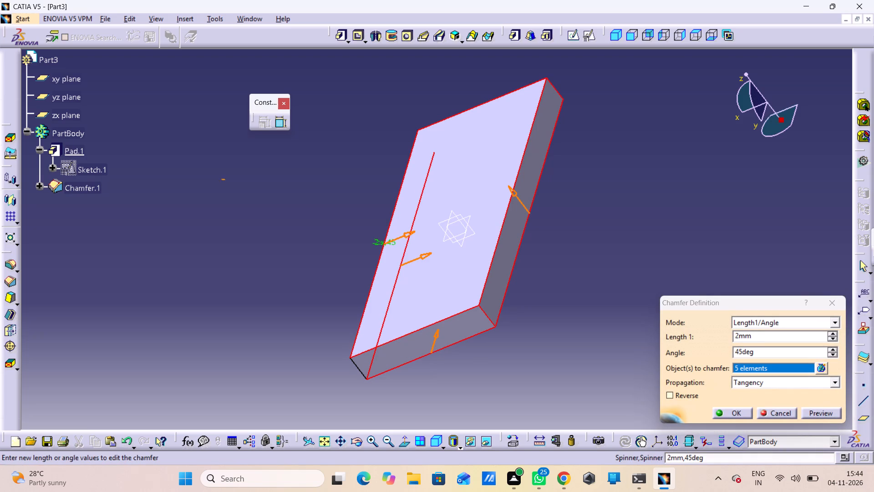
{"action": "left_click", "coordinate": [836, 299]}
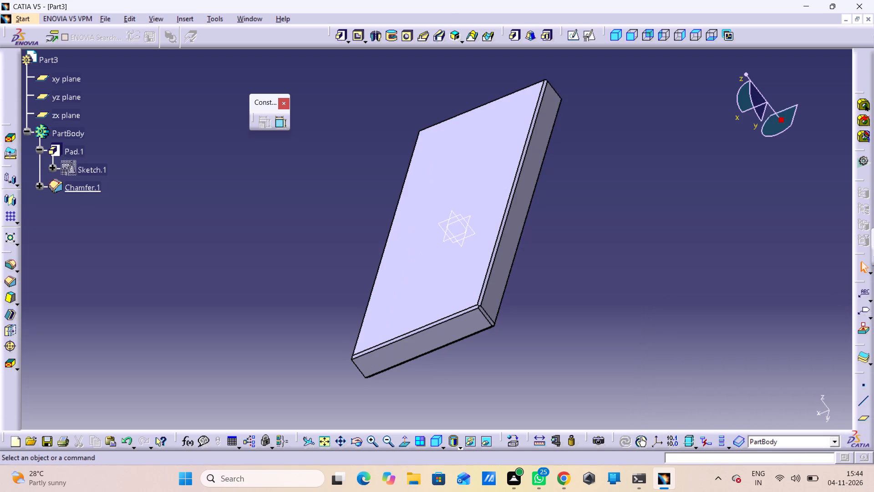
Delete the existing chamfer feature from the block.
{"action": "right_click", "coordinate": [61, 185]}
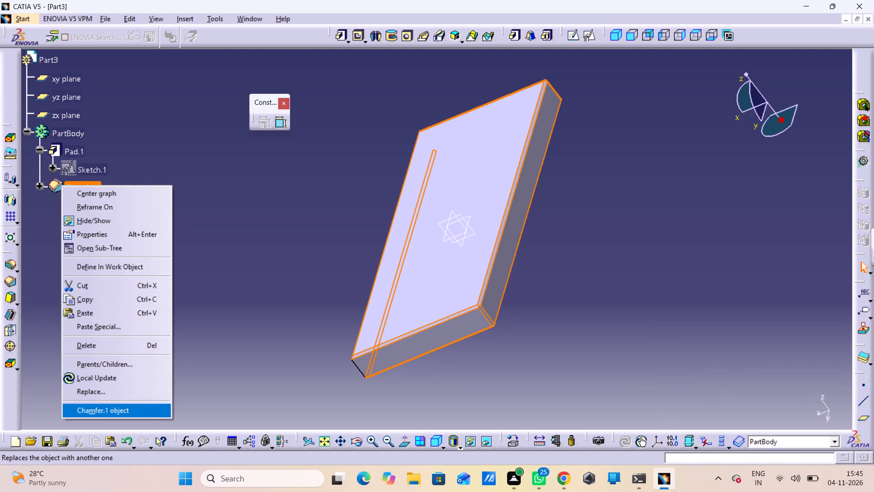
{"action": "left_click", "coordinate": [111, 407]}
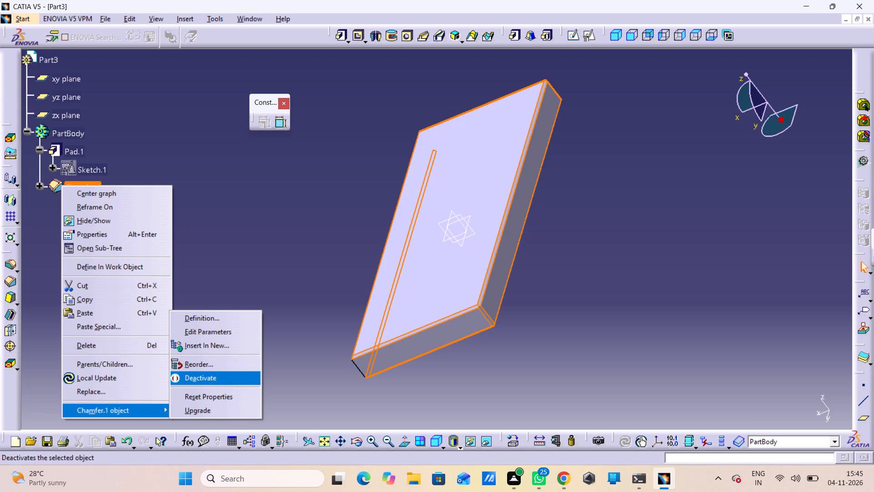
{"action": "left_click", "coordinate": [138, 347]}
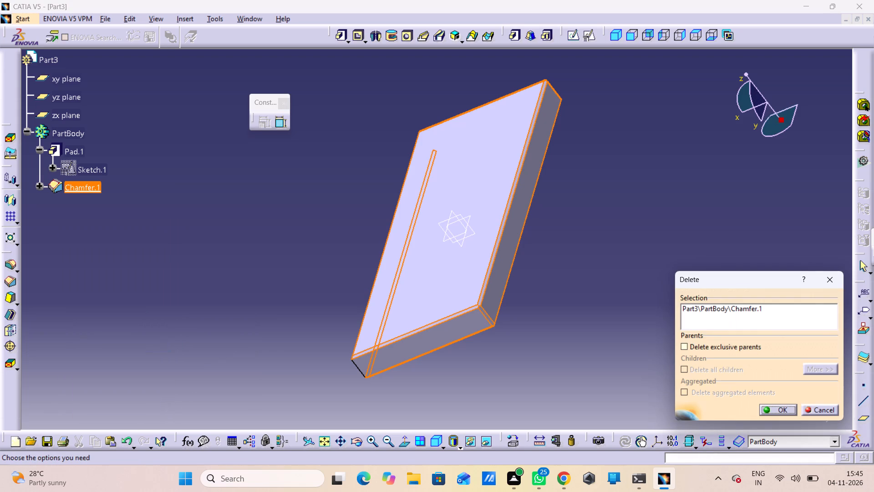
{"action": "left_click", "coordinate": [778, 410]}
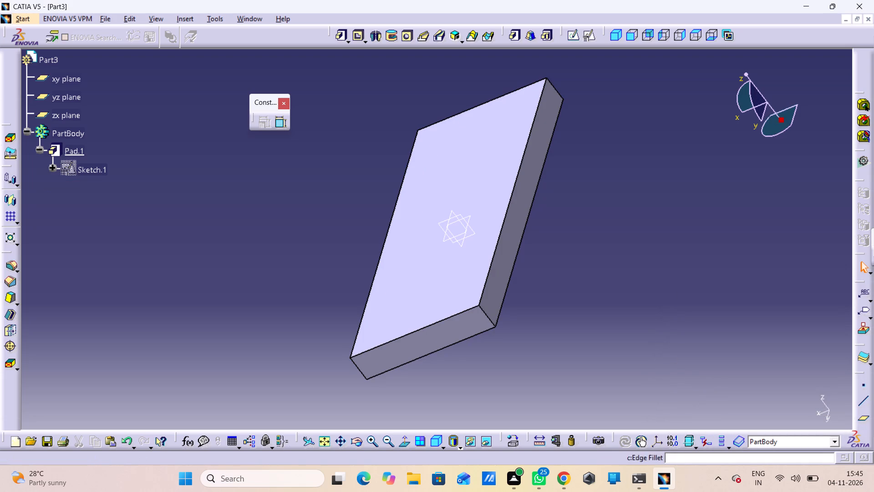
Chamfer the edges around the block's two large faces with a 2 mm length and 45° angle, leaving the vertical corner edges out.
{"action": "double_click", "coordinate": [12, 285]}
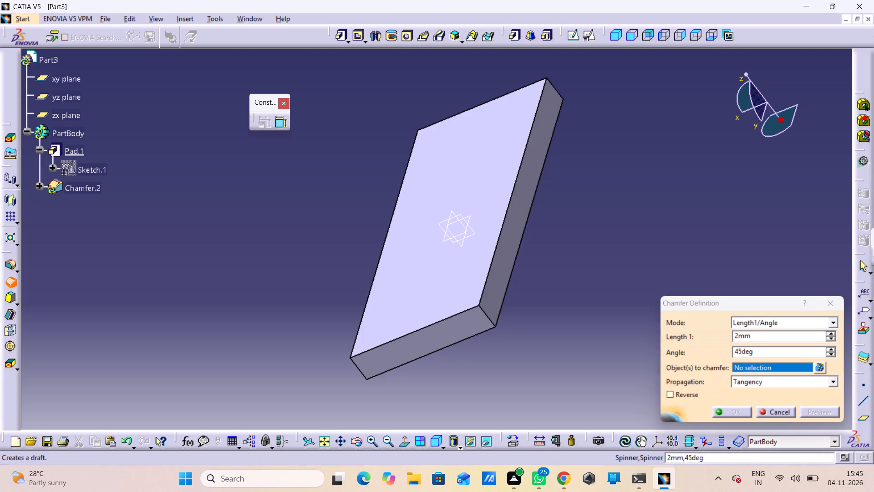
{"action": "left_click", "coordinate": [410, 329]}
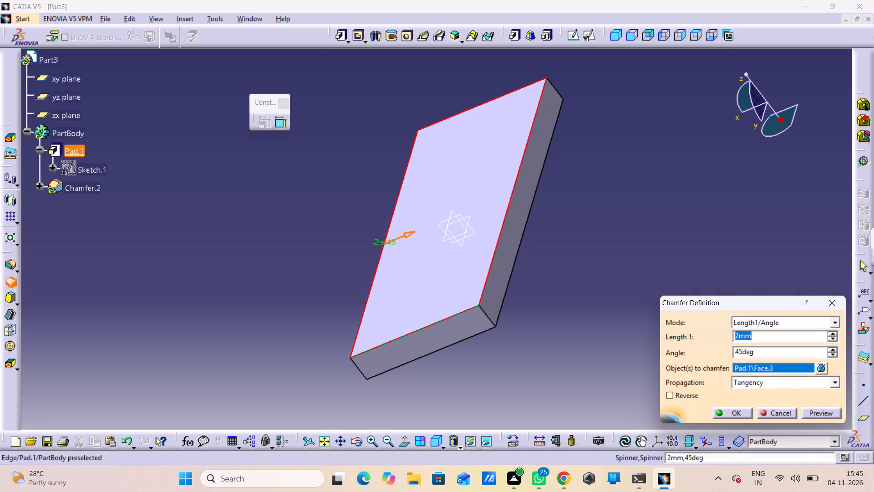
{"action": "left_click", "coordinate": [452, 346]}
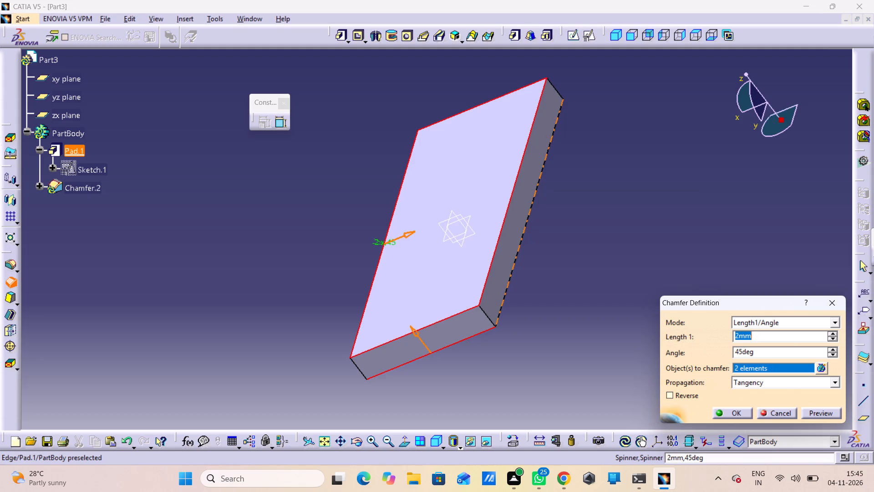
{"action": "left_click", "coordinate": [505, 295]}
{"action": "middle_click_drag", "start_coordinate": [437, 367], "coordinate": [438, 368]}
{"action": "right_click_drag", "start_coordinate": [438, 368], "coordinate": [397, 162]}
{"action": "middle_click_drag", "start_coordinate": [438, 368], "coordinate": [395, 162]}
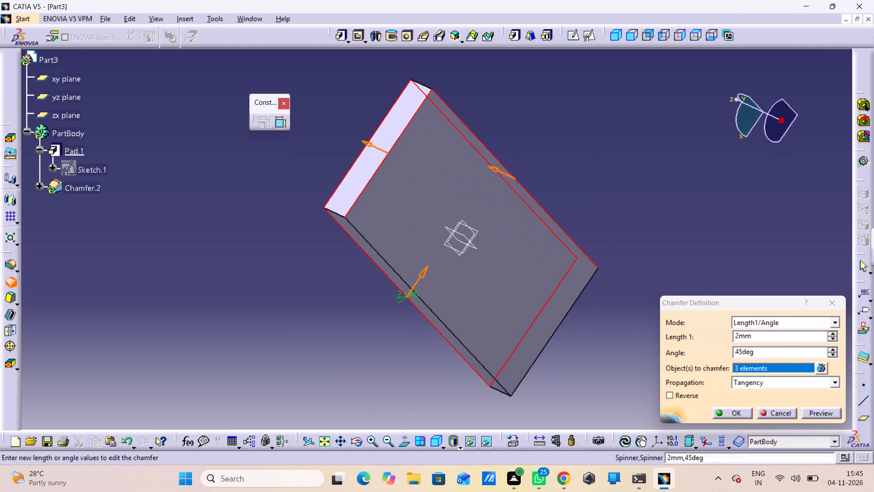
{"action": "left_click", "coordinate": [391, 271]}
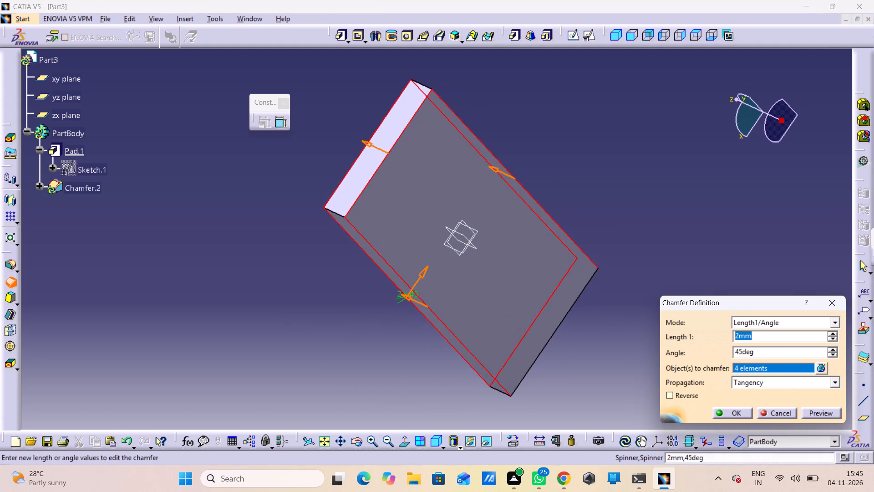
{"action": "left_click", "coordinate": [541, 352]}
{"action": "middle_click_drag", "start_coordinate": [379, 385], "coordinate": [526, 300]}
{"action": "right_click_drag", "start_coordinate": [379, 385], "coordinate": [526, 300]}
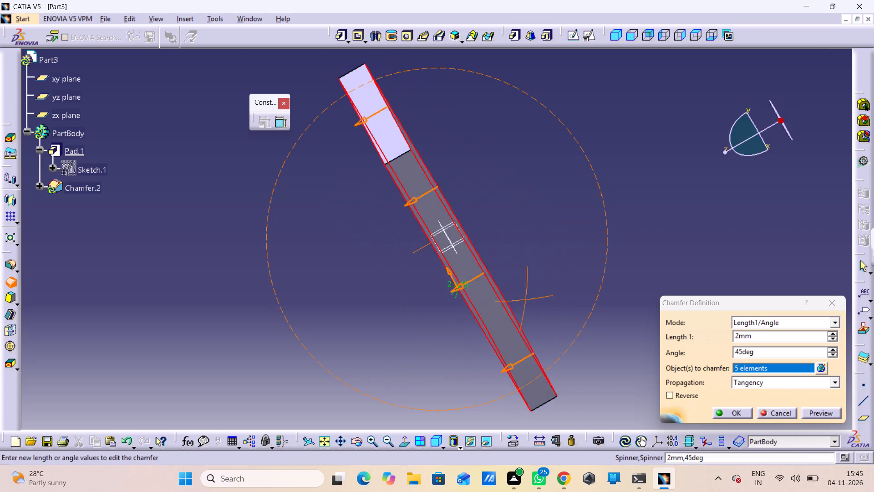
{"action": "right_click_drag", "start_coordinate": [526, 300], "coordinate": [643, 423]}
{"action": "middle_click_drag", "start_coordinate": [526, 300], "coordinate": [643, 423]}
{"action": "middle_click_drag", "start_coordinate": [262, 341], "coordinate": [305, 353]}
{"action": "right_click_drag", "start_coordinate": [263, 341], "coordinate": [305, 353]}
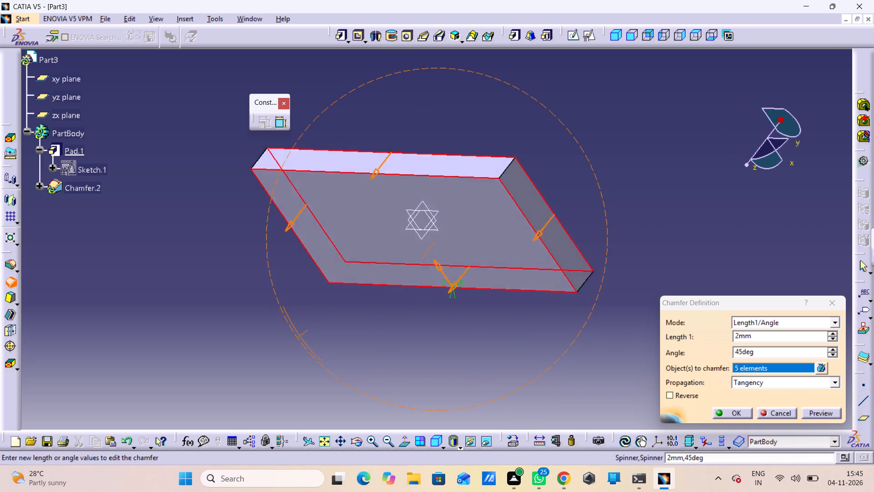
{"action": "right_click_drag", "start_coordinate": [305, 353], "coordinate": [365, 238]}
{"action": "middle_click_drag", "start_coordinate": [305, 353], "coordinate": [365, 238]}
{"action": "middle_click_drag", "start_coordinate": [422, 401], "coordinate": [416, 326]}
{"action": "right_click_drag", "start_coordinate": [424, 402], "coordinate": [416, 326]}
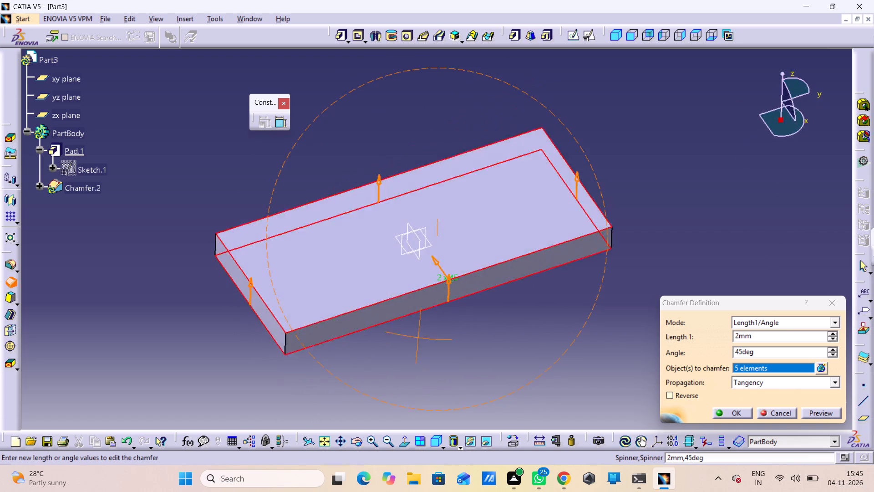
{"action": "right_click_drag", "start_coordinate": [416, 326], "coordinate": [395, 289]}
{"action": "middle_click_drag", "start_coordinate": [416, 326], "coordinate": [395, 289]}
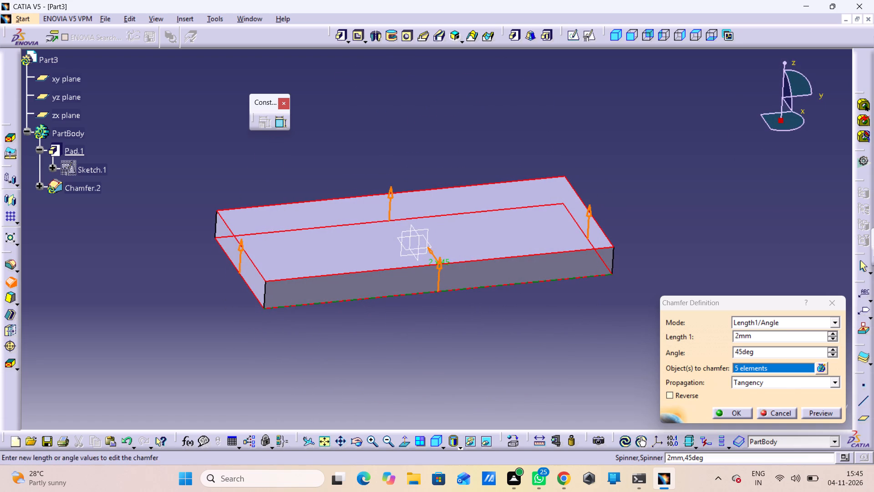
{"action": "left_click", "coordinate": [831, 420]}
{"action": "left_click", "coordinate": [827, 410]}
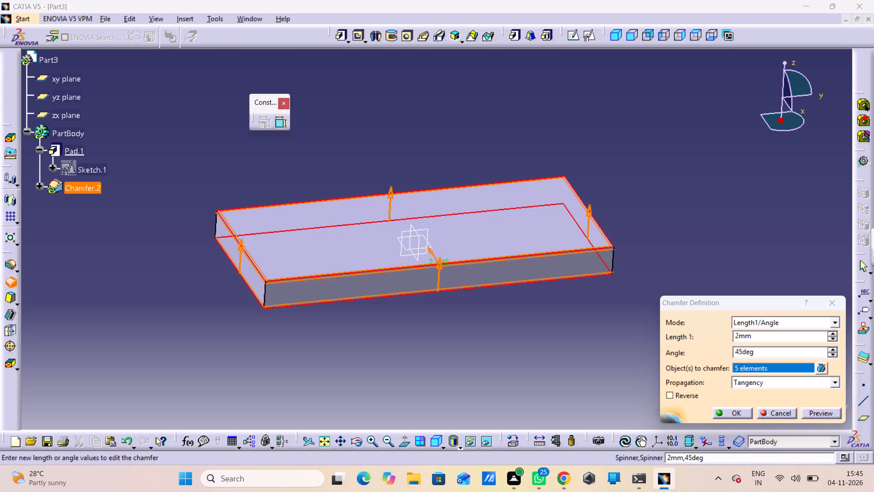
{"action": "left_click", "coordinate": [719, 407]}
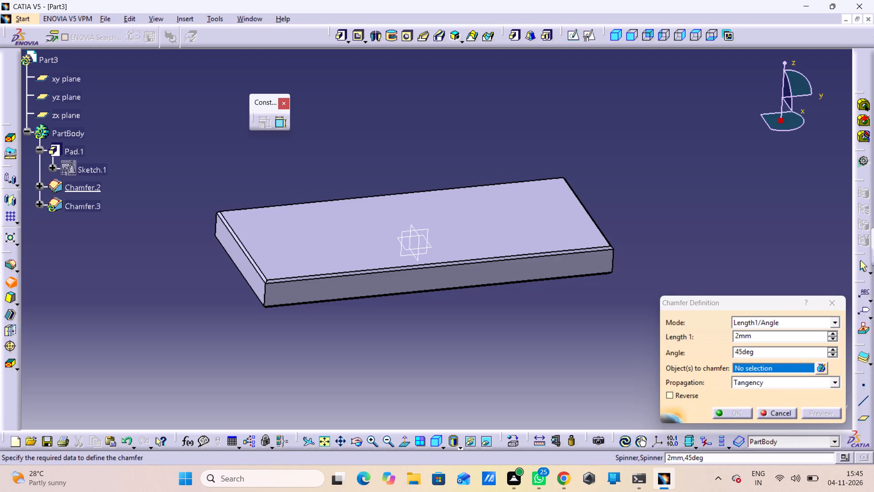
{"action": "left_click", "coordinate": [768, 412]}
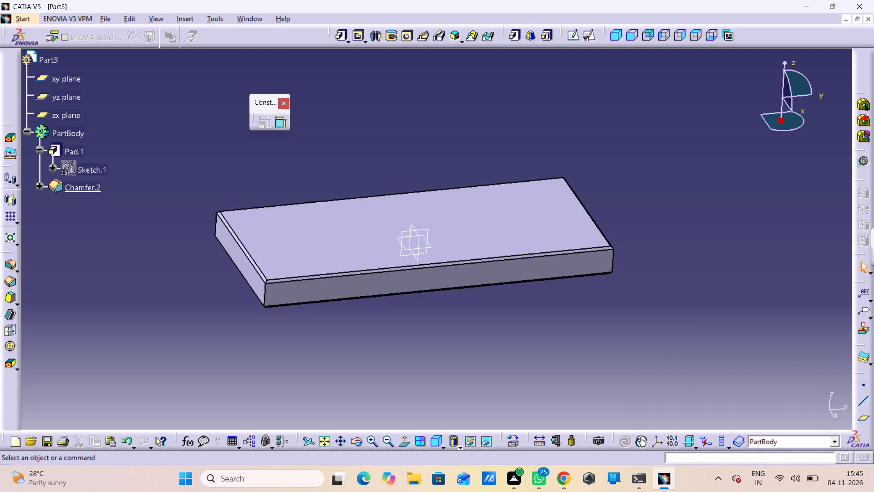
Fillet the block's four vertical corner edges with a 10 mm radius.
{"action": "double_click", "coordinate": [12, 263]}
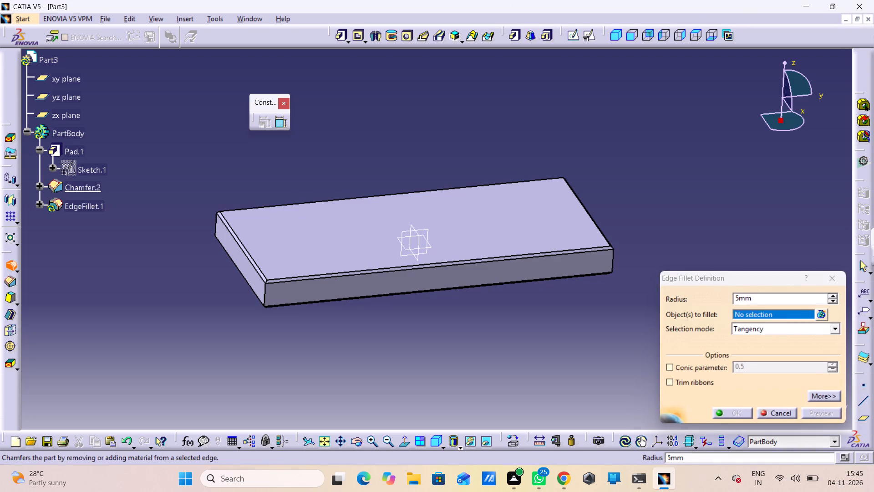
{"action": "left_click", "coordinate": [266, 294]}
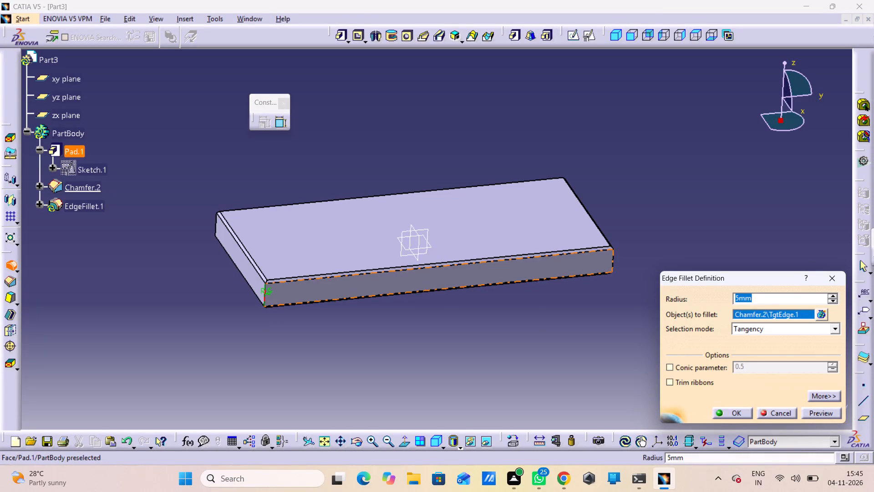
{"action": "left_click", "coordinate": [612, 266]}
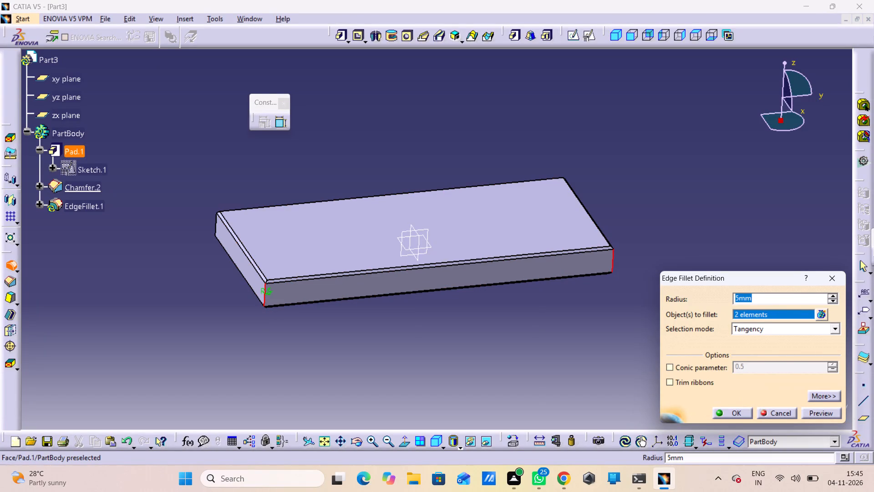
{"action": "left_click", "coordinate": [217, 222]}
{"action": "middle_click_drag", "start_coordinate": [473, 336], "coordinate": [11, 229]}
{"action": "right_click_drag", "start_coordinate": [474, 337], "coordinate": [9, 227]}
{"action": "scroll", "coordinate": [10, 226], "scroll_direction": "down", "scroll_amount": 1}
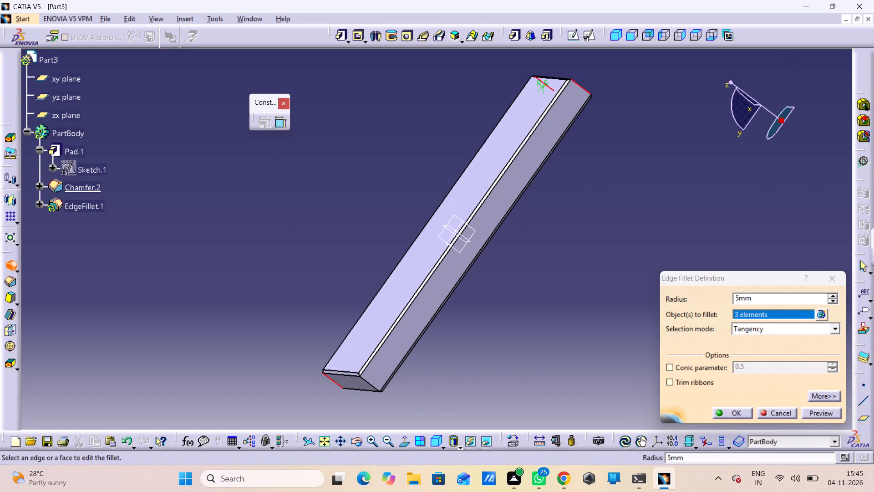
{"action": "left_click", "coordinate": [369, 384]}
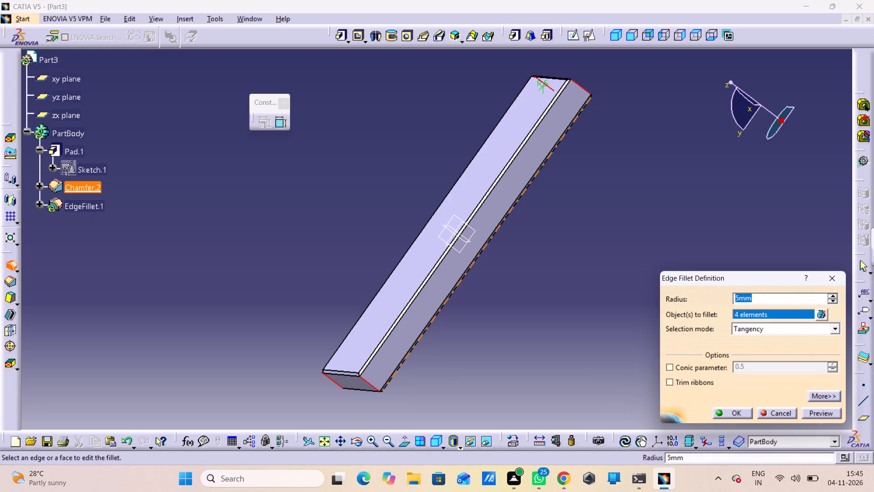
{"action": "type", "text": "10"}
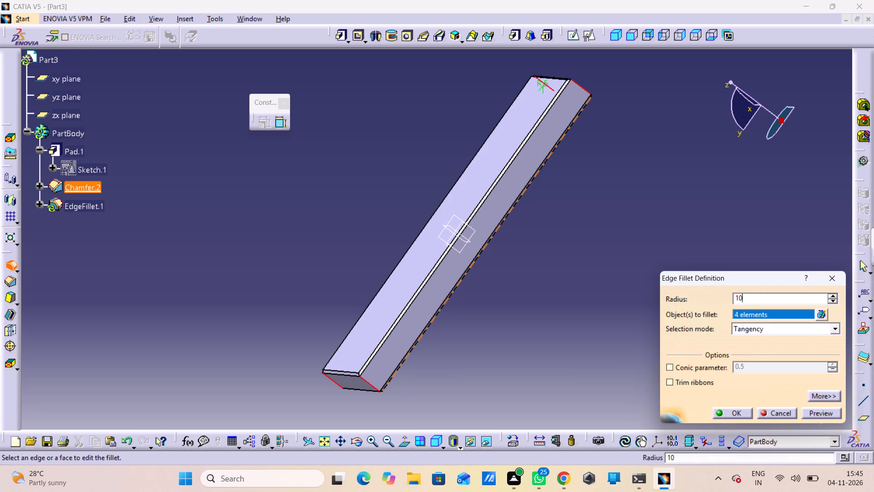
{"action": "left_click", "coordinate": [822, 409]}
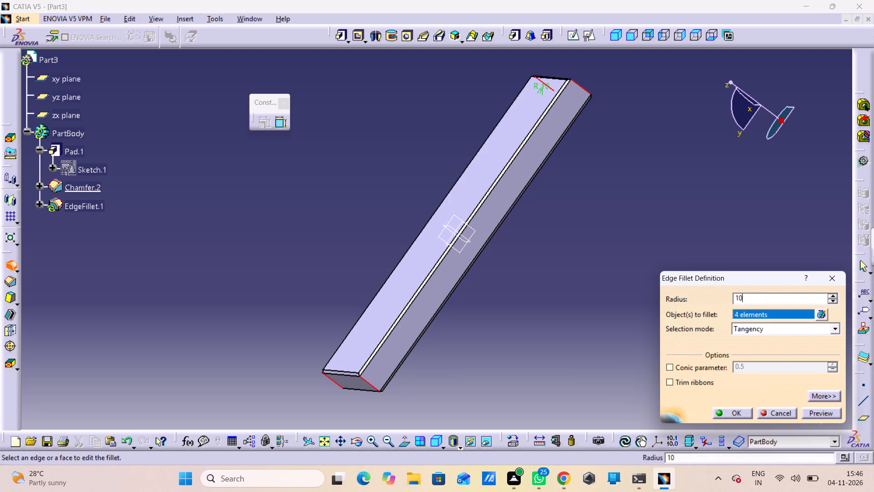
{"action": "left_click", "coordinate": [729, 411]}
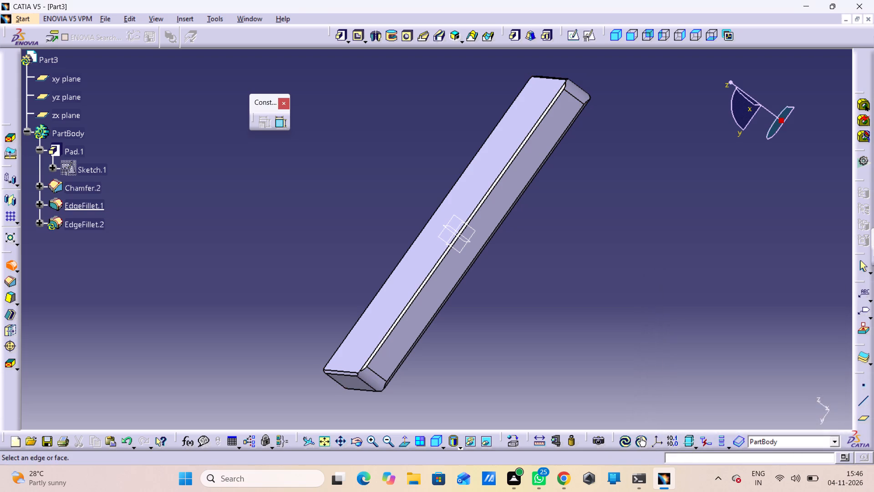
{"action": "left_click", "coordinate": [528, 378]}
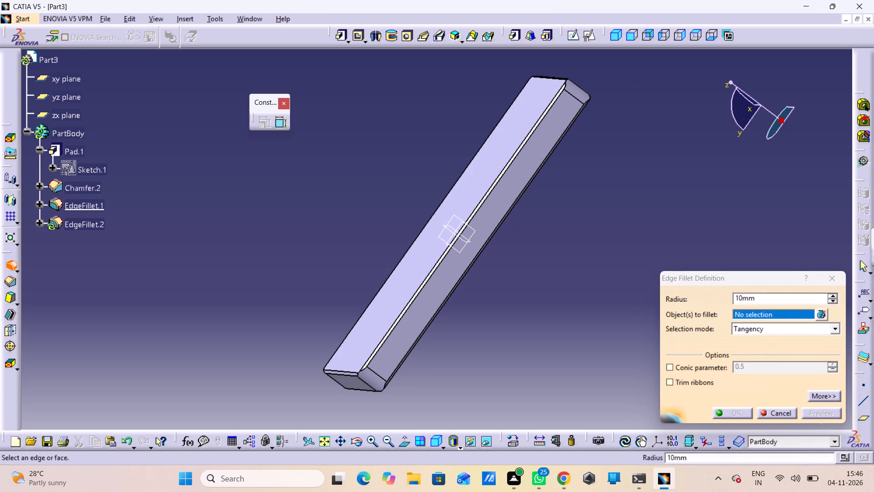
{"action": "left_click", "coordinate": [767, 407]}
Examine the chamfered edges and filleted corners of the block from several sides, finishing in the isometric view.
{"action": "middle_click_drag", "start_coordinate": [386, 320], "coordinate": [478, 226]}
{"action": "right_click_drag", "start_coordinate": [403, 306], "coordinate": [478, 226]}
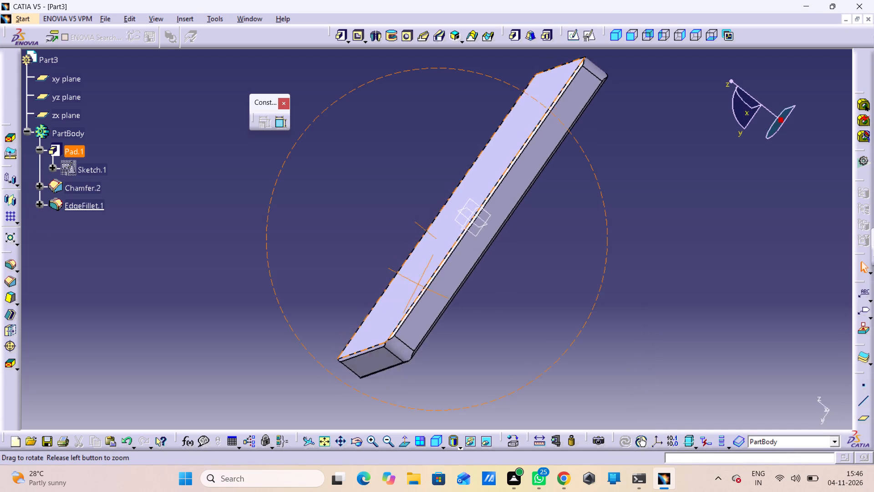
{"action": "right_click_drag", "start_coordinate": [478, 226], "coordinate": [617, 57]}
{"action": "middle_click_drag", "start_coordinate": [478, 226], "coordinate": [624, 56]}
{"action": "middle_click_drag", "start_coordinate": [689, 326], "coordinate": [689, 326]}
{"action": "right_click_drag", "start_coordinate": [689, 326], "coordinate": [309, 214]}
{"action": "middle_click_drag", "start_coordinate": [689, 326], "coordinate": [309, 214]}
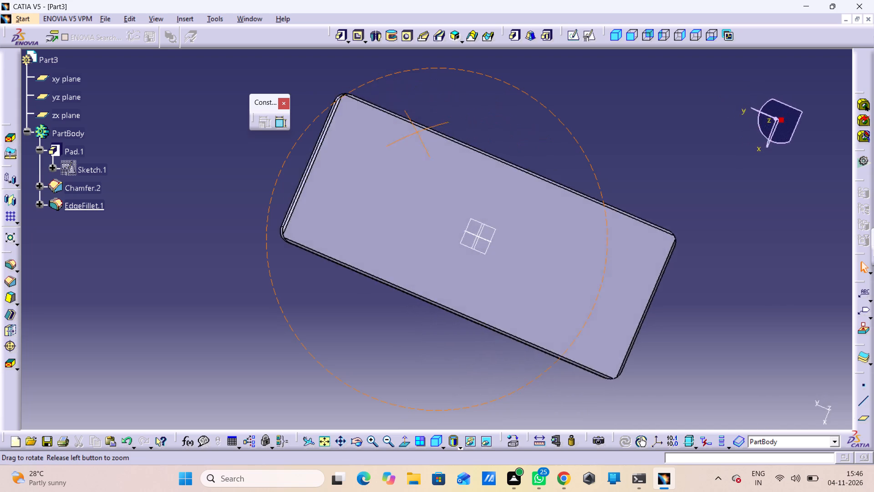
{"action": "middle_click_drag", "start_coordinate": [309, 214], "coordinate": [276, 316]}
{"action": "right_click_drag", "start_coordinate": [309, 214], "coordinate": [276, 316]}
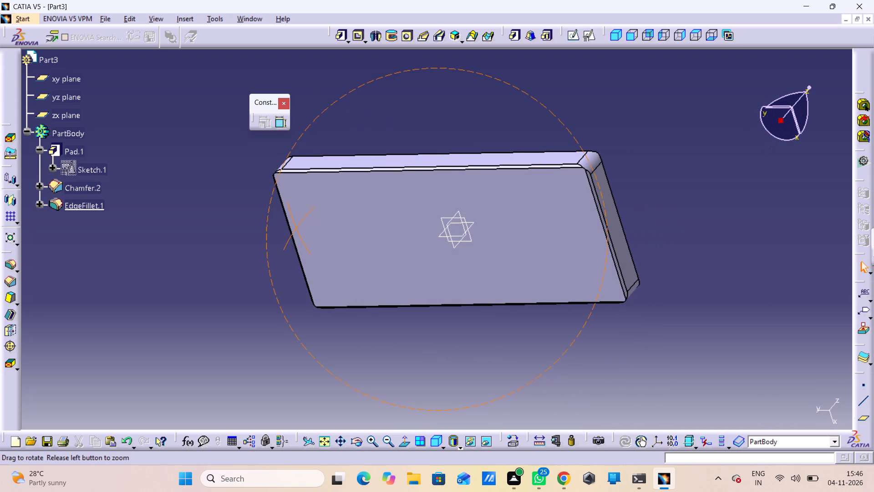
{"action": "right_click_drag", "start_coordinate": [276, 316], "coordinate": [266, 434]}
{"action": "middle_click_drag", "start_coordinate": [276, 316], "coordinate": [264, 433]}
{"action": "scroll", "coordinate": [260, 420], "scroll_direction": "down", "scroll_amount": 1}
{"action": "middle_click_drag", "start_coordinate": [347, 255], "coordinate": [351, 254]}
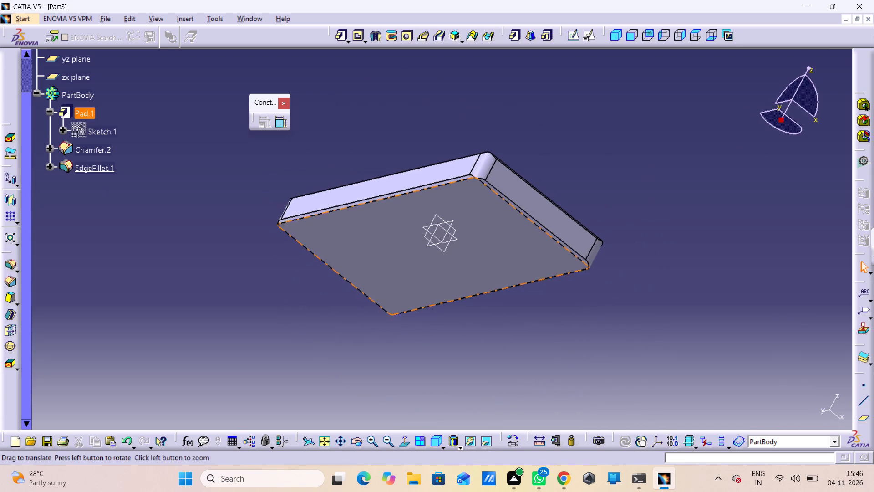
{"action": "middle_click_drag", "start_coordinate": [351, 254], "coordinate": [185, 295]}
{"action": "right_click_drag", "start_coordinate": [349, 265], "coordinate": [187, 297]}
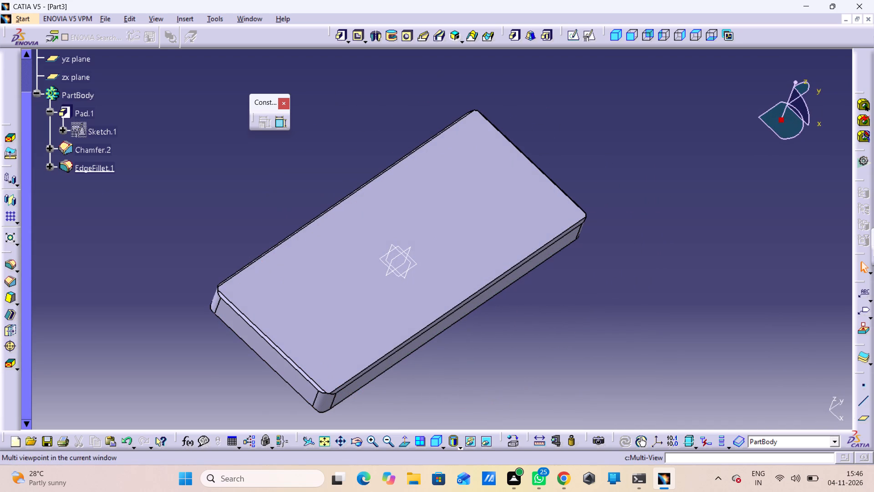
{"action": "left_click", "coordinate": [432, 446]}
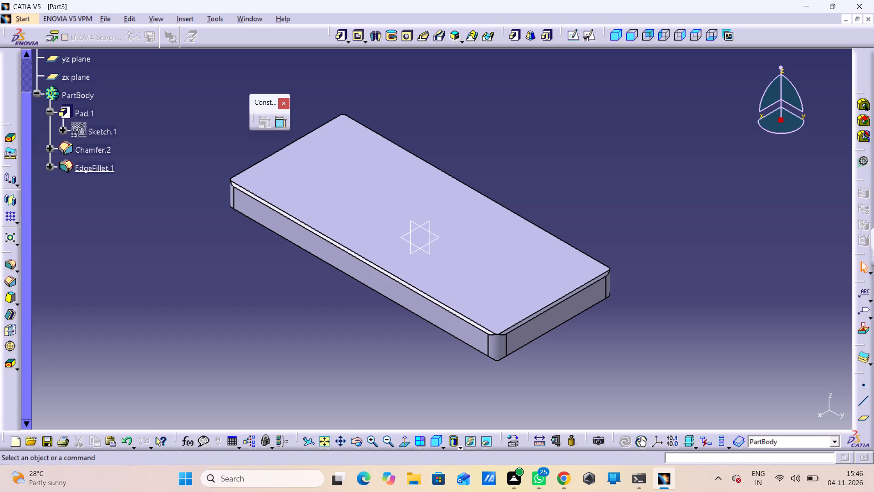
Change the block's base sketch so the rectangle's 130 mm dimension is 180 mm, and return to the part.
{"action": "double_click", "coordinate": [85, 126]}
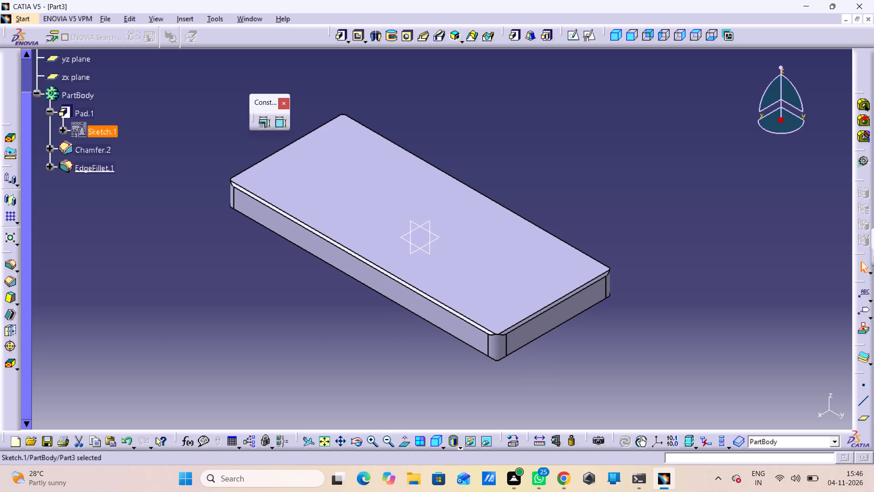
{"action": "double_click", "coordinate": [74, 133]}
{"action": "triple_click", "coordinate": [77, 133]}
{"action": "double_click", "coordinate": [80, 133]}
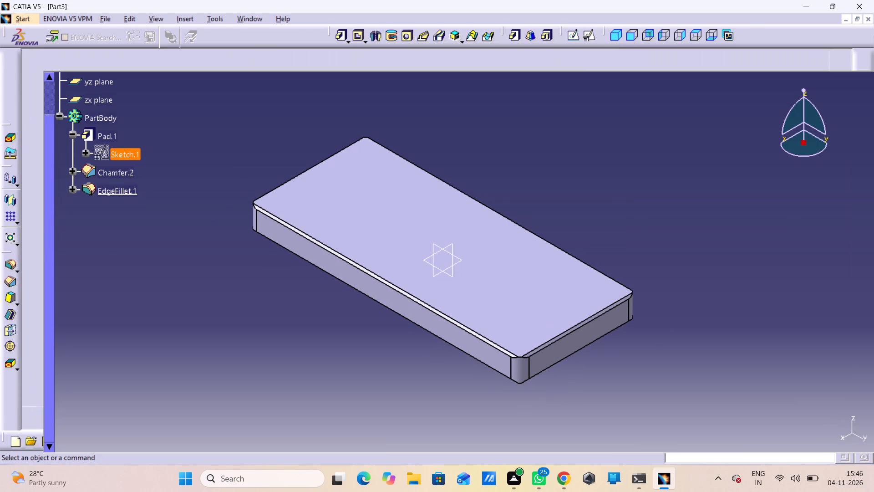
{"action": "double_click", "coordinate": [628, 238]}
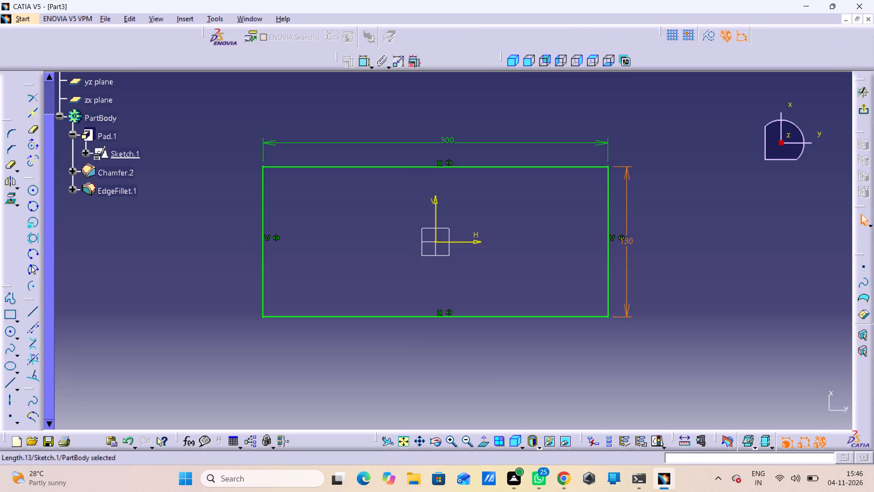
{"action": "type", "text": "182"}
{"action": "key", "text": "BackSpace"}
{"action": "type", "text": "01"}
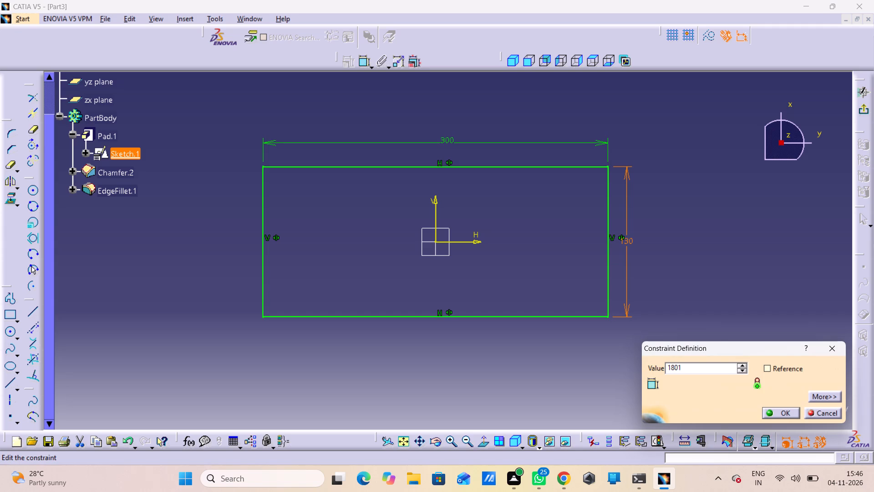
{"action": "key", "text": "BackSpace"}
{"action": "left_click", "coordinate": [782, 409]}
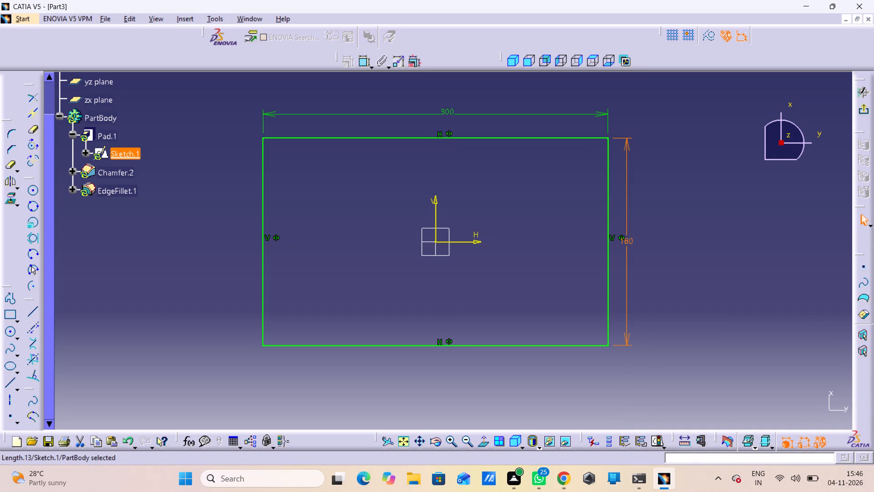
{"action": "left_click", "coordinate": [756, 380]}
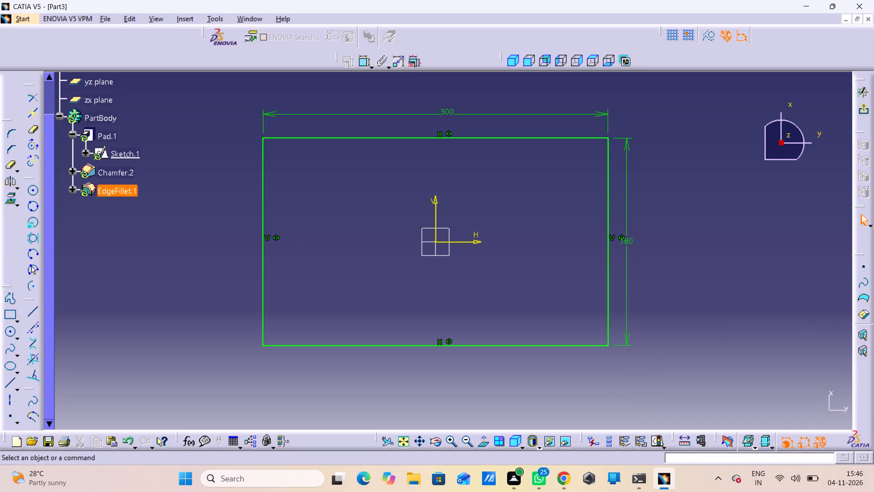
{"action": "double_click", "coordinate": [103, 189]}
{"action": "left_click", "coordinate": [202, 269]}
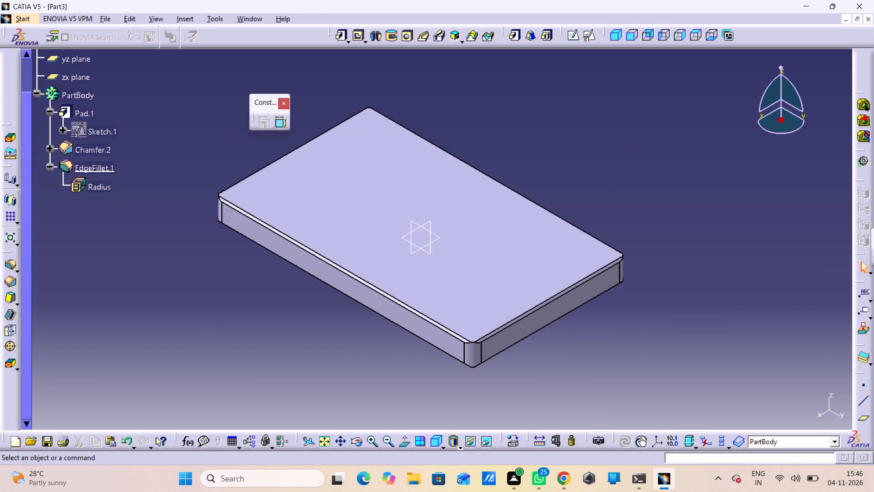
Examine the resized block's chamfered edges and filleted corners from several sides.
{"action": "middle_click_drag", "start_coordinate": [232, 312], "coordinate": [235, 279]}
{"action": "right_click_drag", "start_coordinate": [233, 312], "coordinate": [235, 279]}
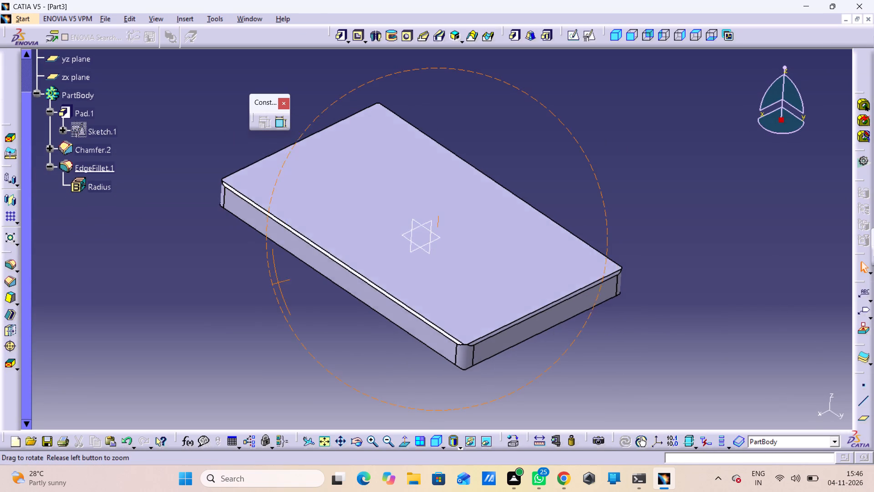
{"action": "middle_click_drag", "start_coordinate": [235, 279], "coordinate": [371, 317]}
{"action": "right_click_drag", "start_coordinate": [235, 279], "coordinate": [371, 317]}
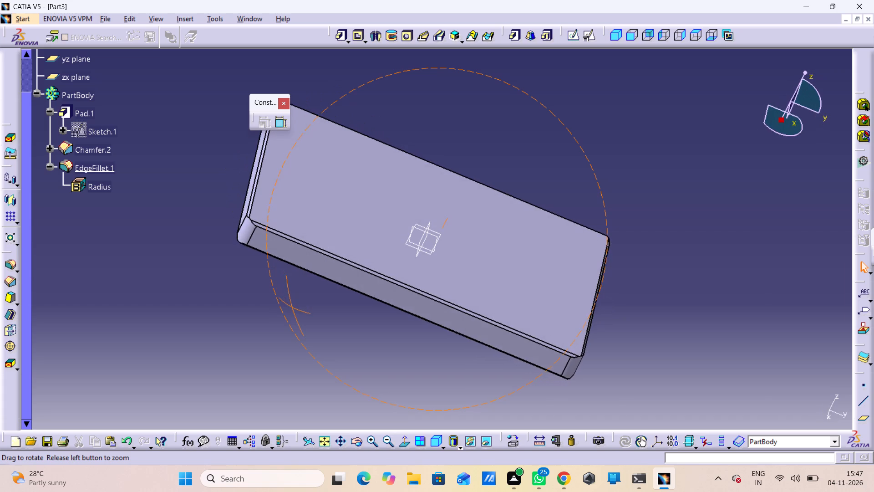
{"action": "middle_click_drag", "start_coordinate": [371, 317], "coordinate": [368, 314]}
{"action": "right_click_drag", "start_coordinate": [371, 317], "coordinate": [359, 299]}
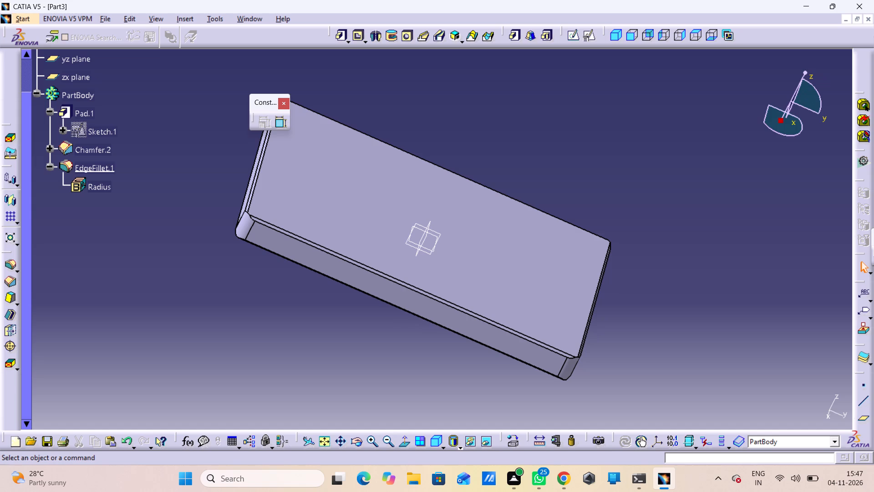
{"action": "middle_click_drag", "start_coordinate": [181, 268], "coordinate": [242, 246]}
{"action": "right_click_drag", "start_coordinate": [181, 268], "coordinate": [242, 246]}
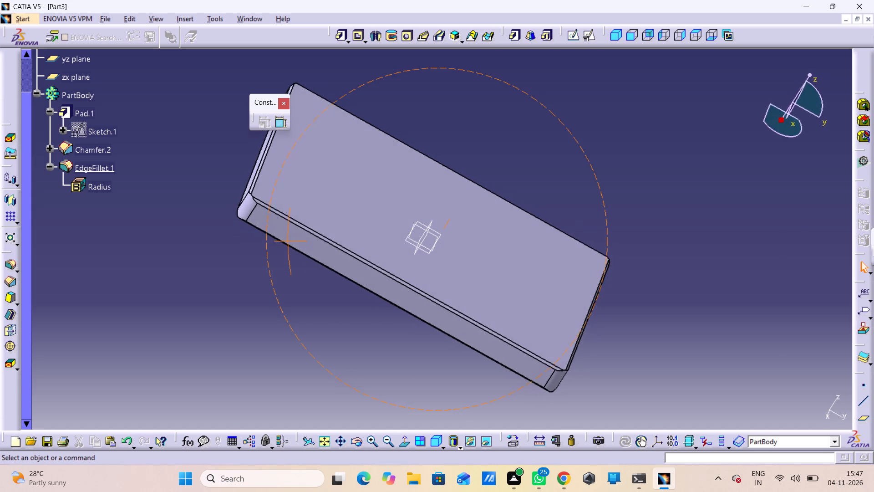
{"action": "middle_click_drag", "start_coordinate": [242, 246], "coordinate": [266, 293]}
{"action": "right_click_drag", "start_coordinate": [242, 246], "coordinate": [266, 293]}
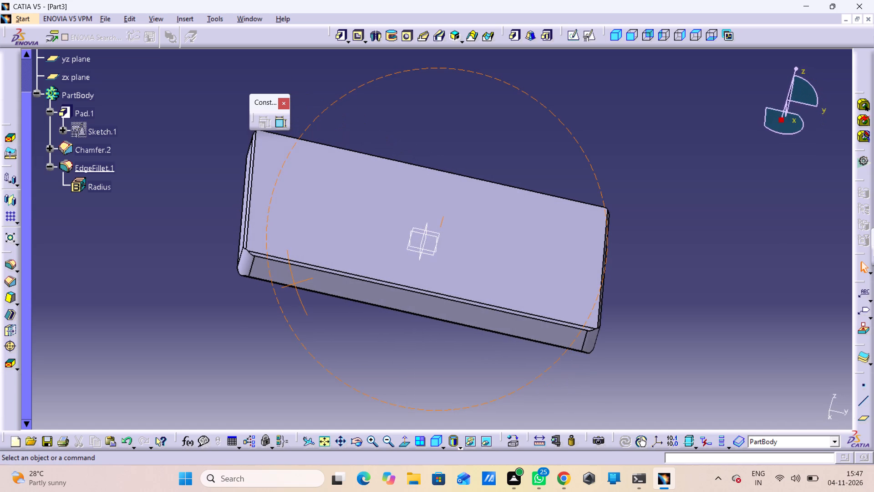
{"action": "middle_click_drag", "start_coordinate": [266, 293], "coordinate": [213, 262]}
{"action": "right_click_drag", "start_coordinate": [266, 293], "coordinate": [213, 262]}
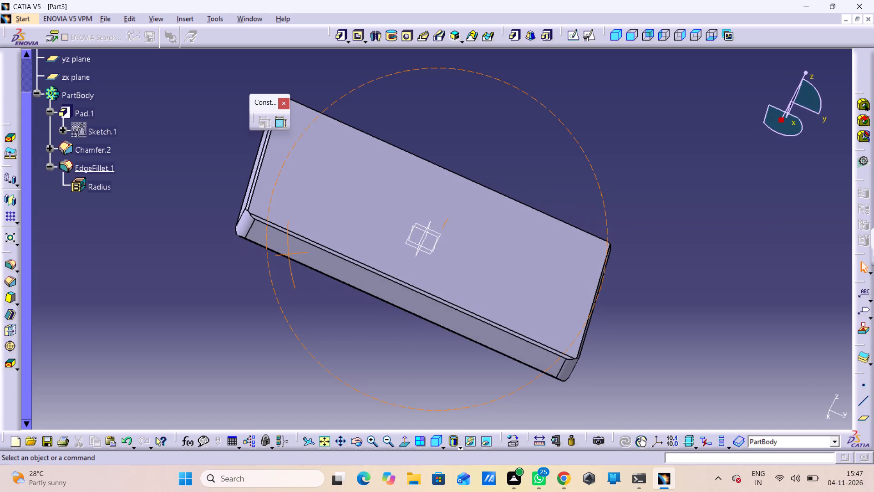
{"action": "right_click_drag", "start_coordinate": [213, 262], "coordinate": [213, 261]}
{"action": "middle_click_drag", "start_coordinate": [213, 262], "coordinate": [210, 260]}
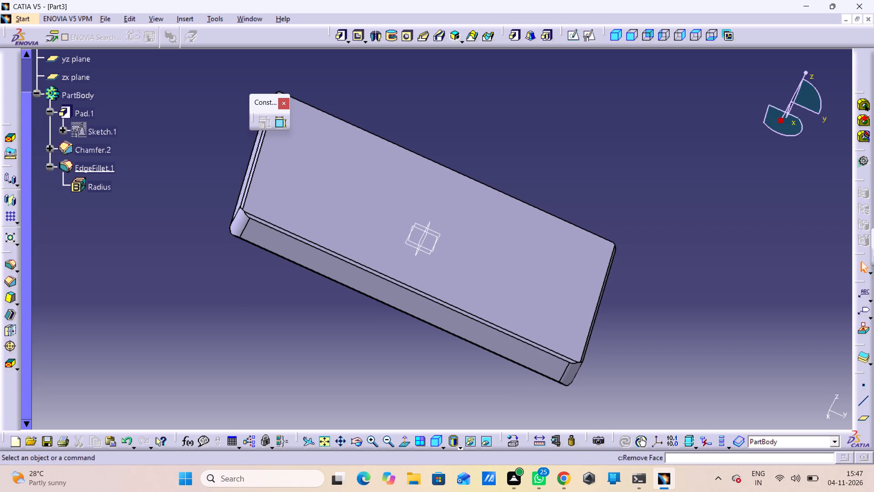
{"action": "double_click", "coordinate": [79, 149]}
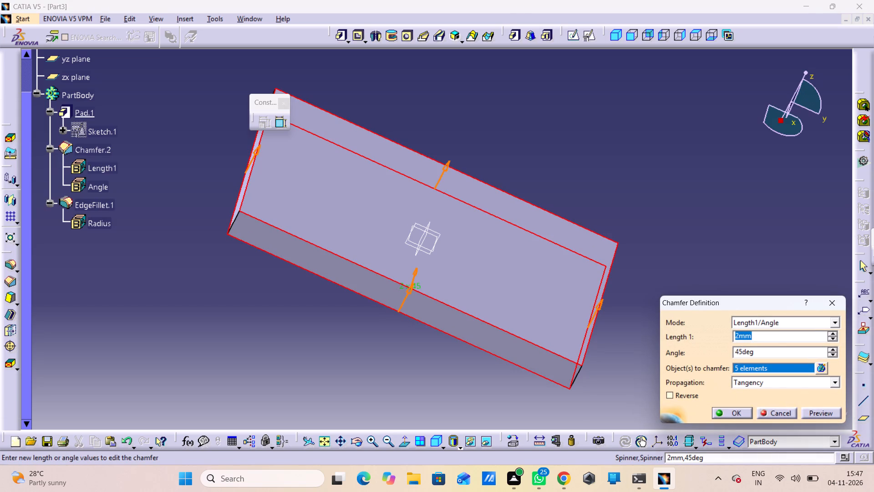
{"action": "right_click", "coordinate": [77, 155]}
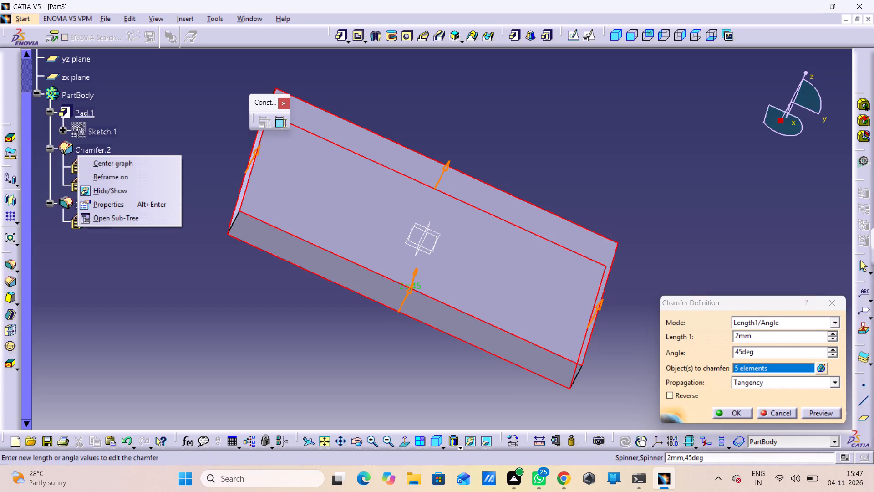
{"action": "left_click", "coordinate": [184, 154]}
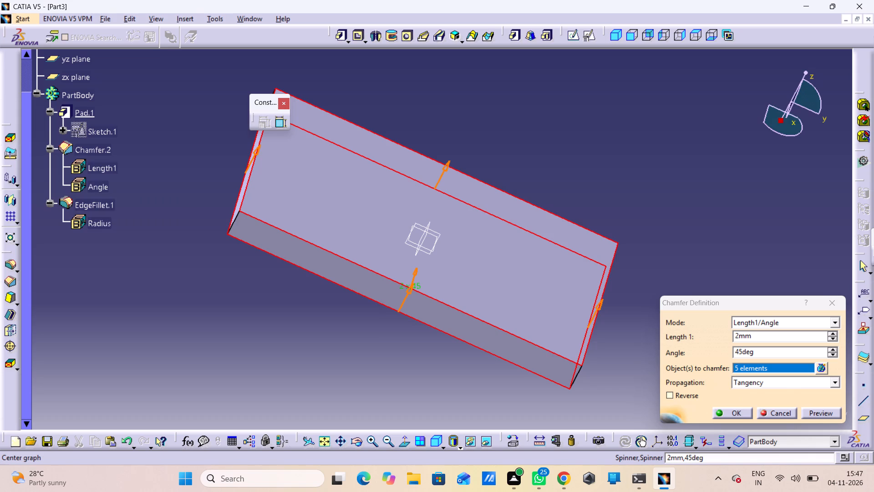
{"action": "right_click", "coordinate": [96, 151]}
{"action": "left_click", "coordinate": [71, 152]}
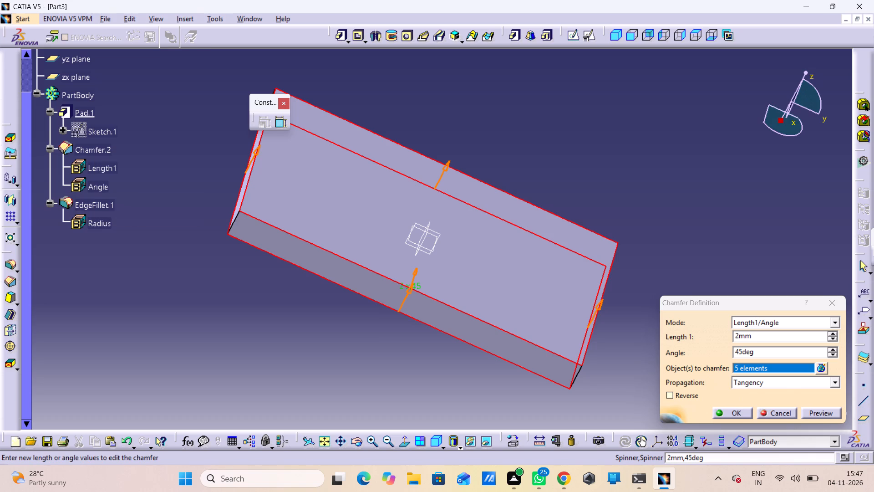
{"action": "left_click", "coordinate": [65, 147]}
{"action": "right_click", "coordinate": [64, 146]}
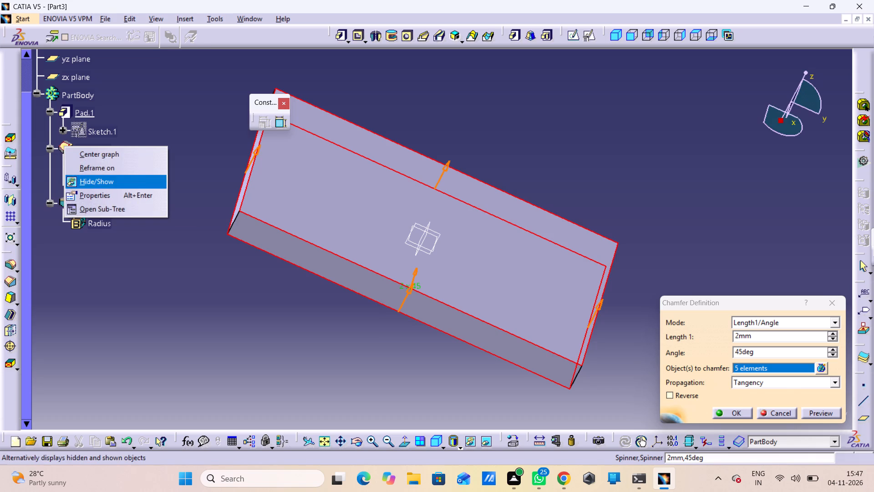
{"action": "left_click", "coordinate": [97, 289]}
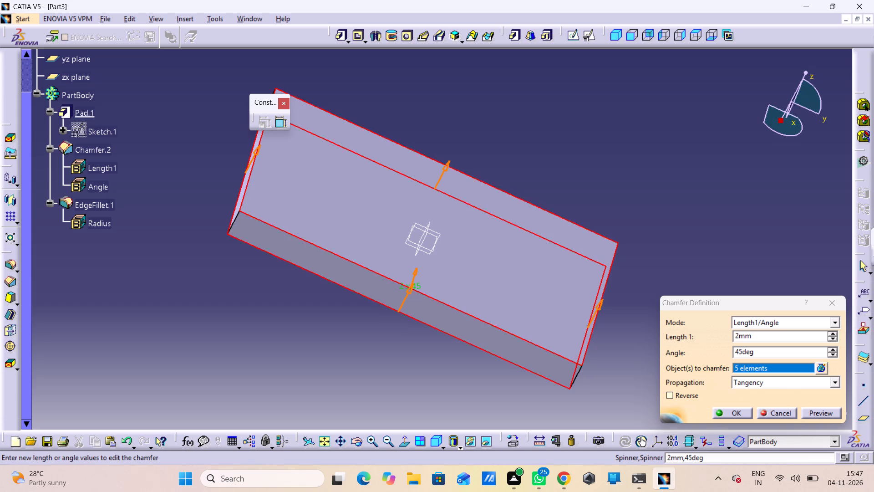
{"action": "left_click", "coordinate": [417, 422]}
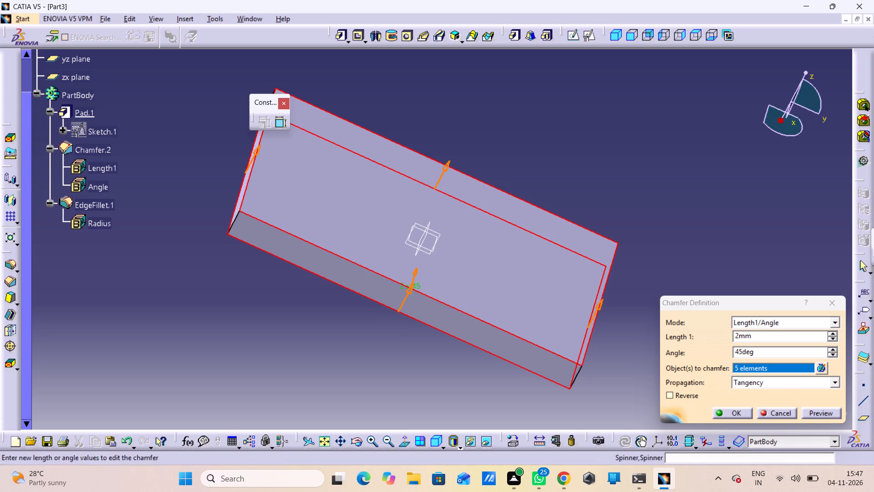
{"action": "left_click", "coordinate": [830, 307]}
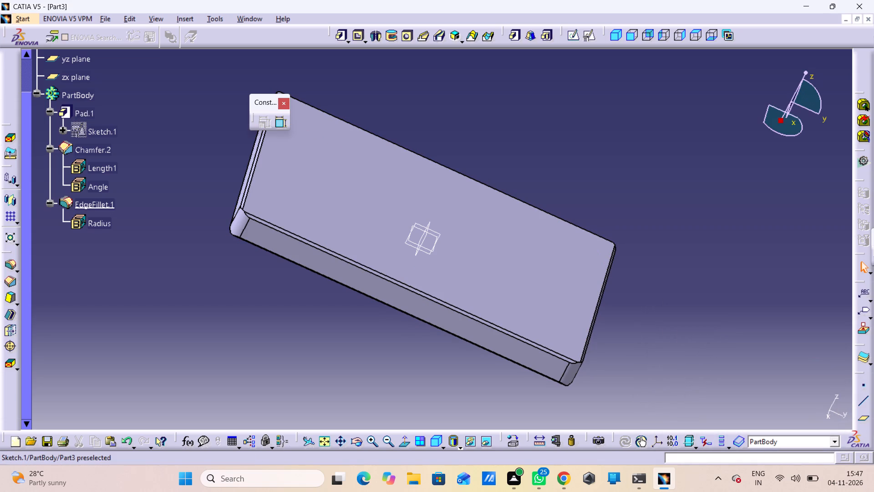
Delete the chamfer feature that precedes the corner fillet.
{"action": "right_click", "coordinate": [107, 146]}
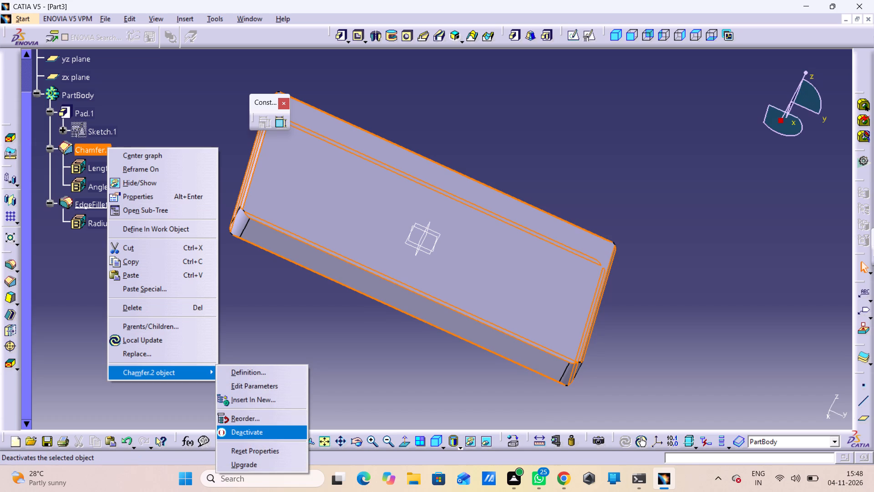
{"action": "left_click", "coordinate": [150, 299]}
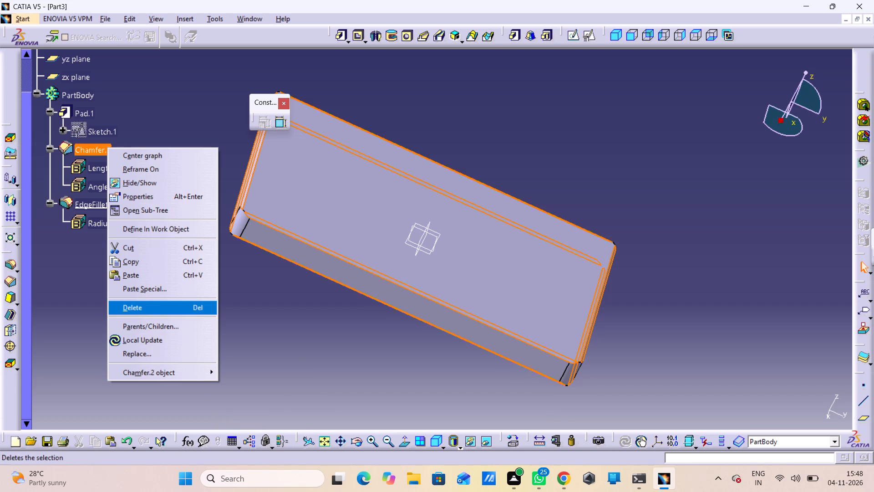
{"action": "left_click", "coordinate": [151, 309]}
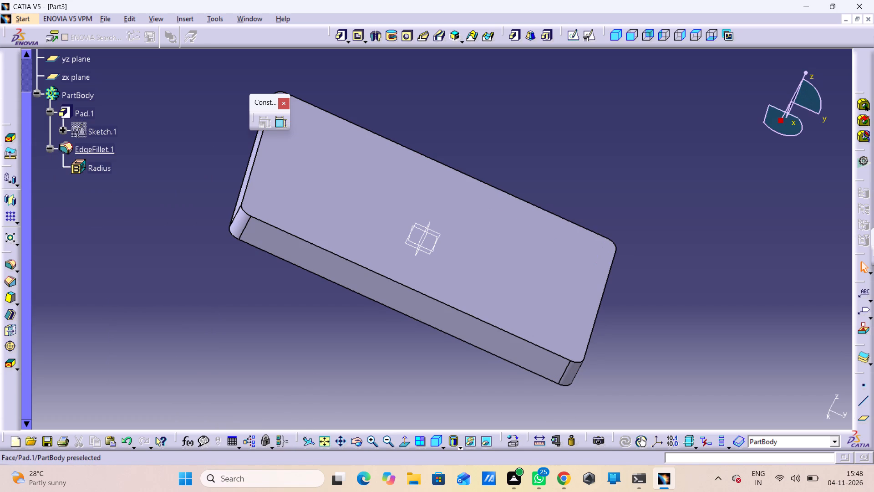
Chamfer the edges around both large faces of the filleted block with a 2 mm length, 45° angle and tangency propagation.
{"action": "left_click", "coordinate": [334, 239]}
{"action": "middle_click_drag", "start_coordinate": [252, 310], "coordinate": [354, 156]}
{"action": "right_click_drag", "start_coordinate": [252, 310], "coordinate": [354, 156]}
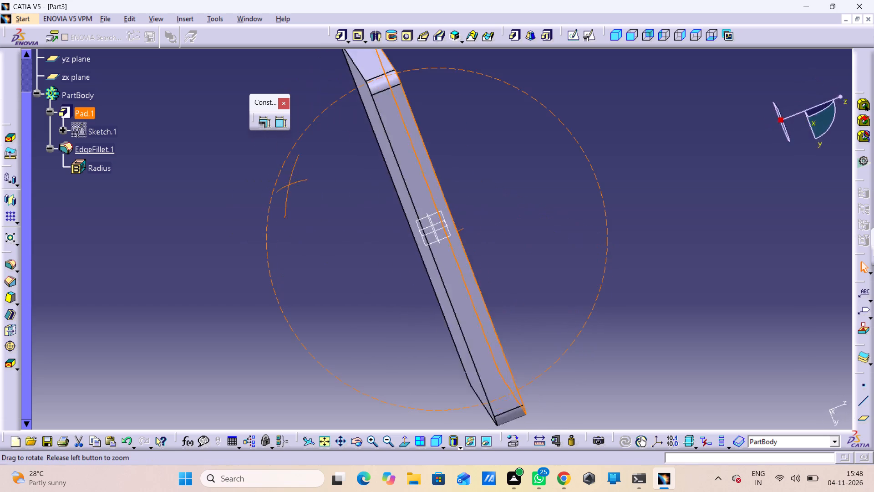
{"action": "right_click_drag", "start_coordinate": [354, 156], "coordinate": [430, 138]}
{"action": "middle_click_drag", "start_coordinate": [354, 156], "coordinate": [430, 138]}
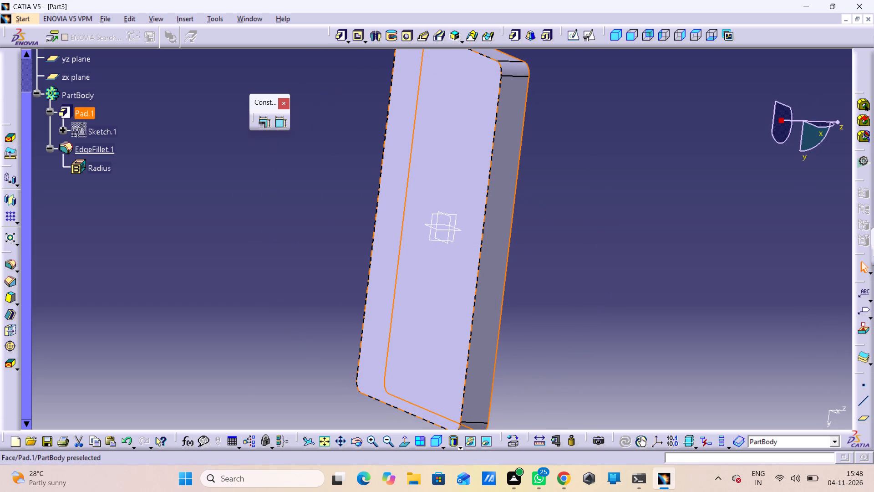
{"action": "left_click", "coordinate": [424, 267], "text": "ctrl"}
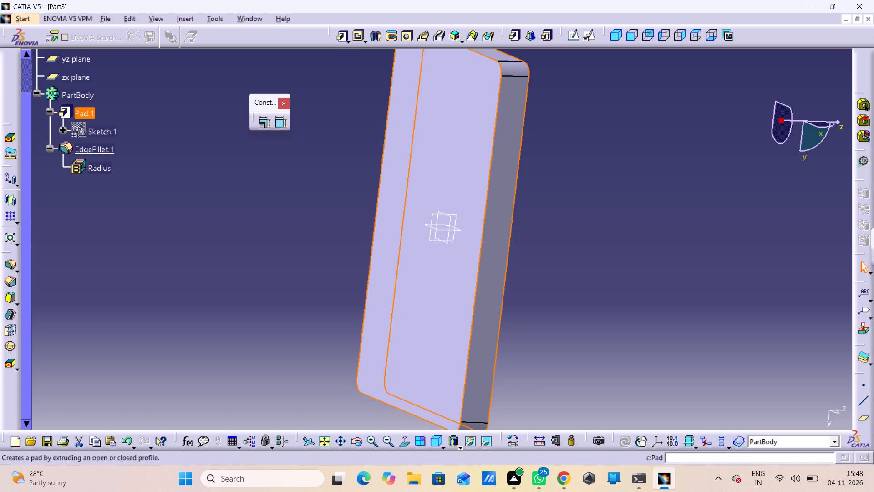
{"action": "left_click", "coordinate": [9, 282], "text": "ctrl"}
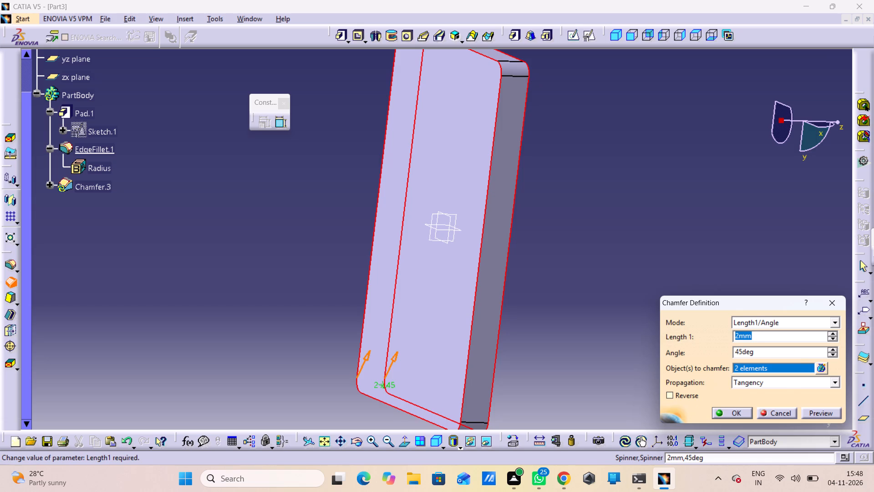
{"action": "left_click", "coordinate": [742, 410], "text": "ctrl"}
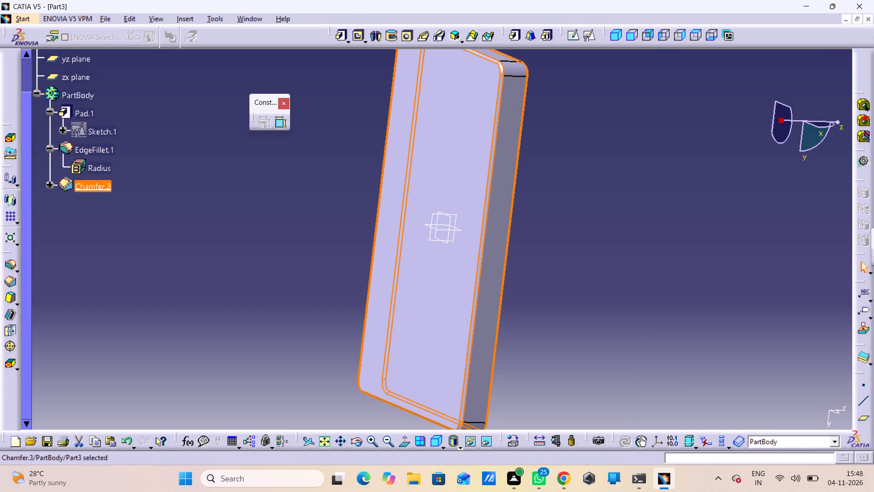
{"action": "left_click", "coordinate": [617, 37], "text": "ctrl"}
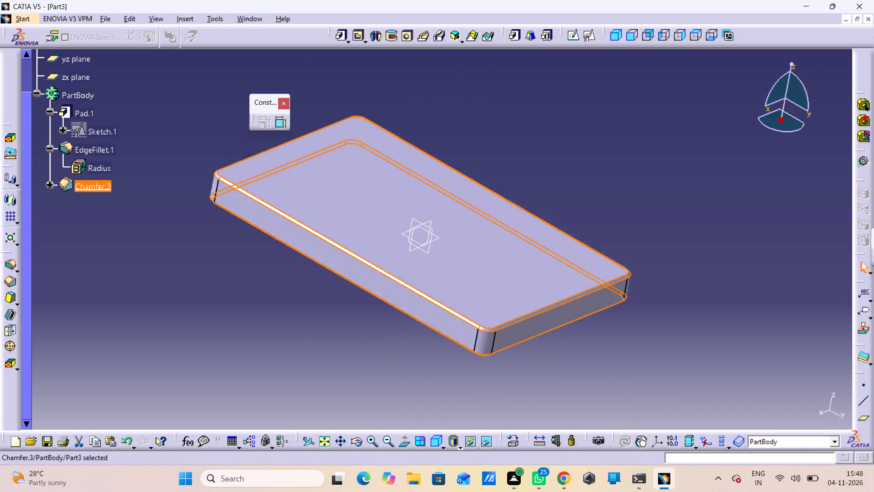
{"action": "left_click", "coordinate": [747, 358], "text": "ctrl"}
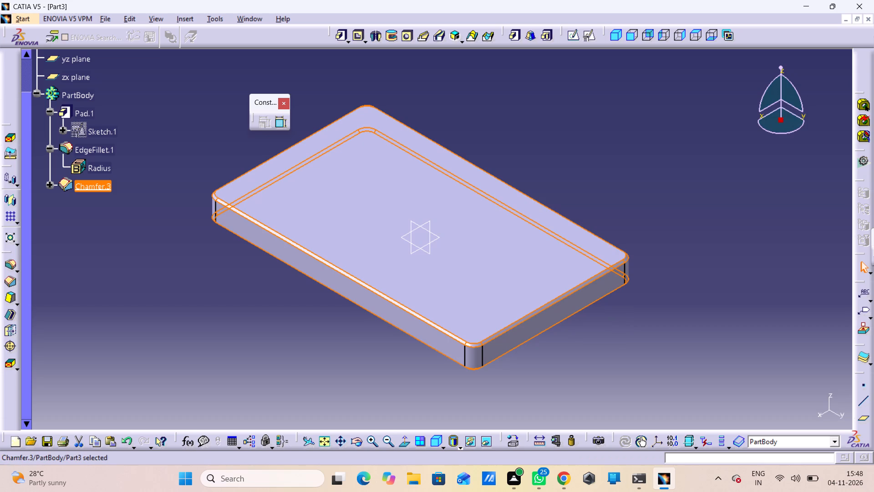
{"action": "double_click", "coordinate": [745, 365]}
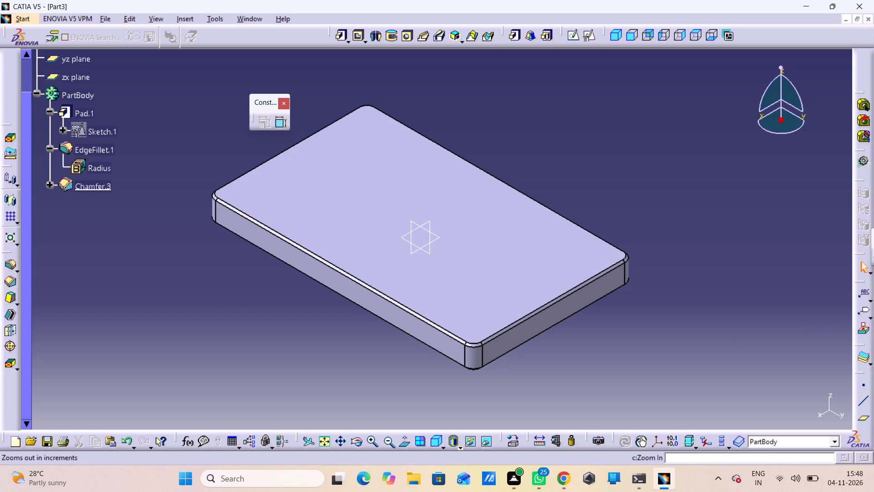
{"action": "left_click", "coordinate": [435, 440]}
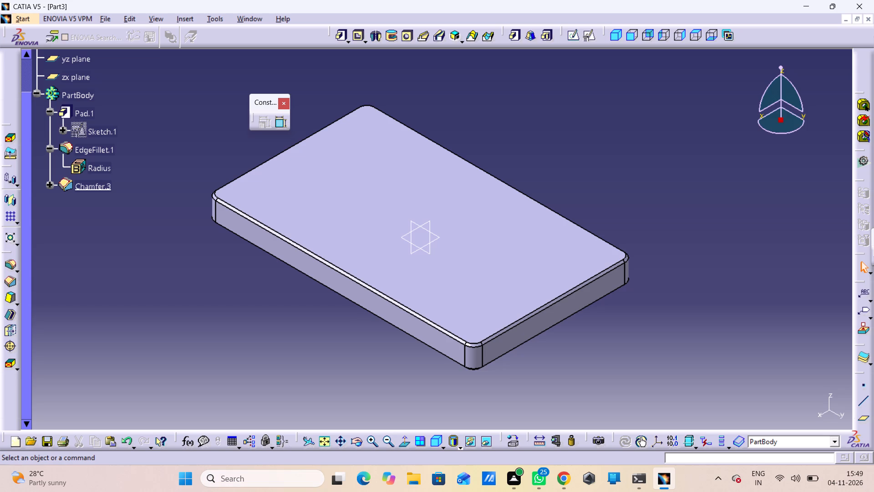
Start a hole on the block's large upper face near a filleted corner and open its positioning sketch.
{"action": "left_click", "coordinate": [406, 40]}
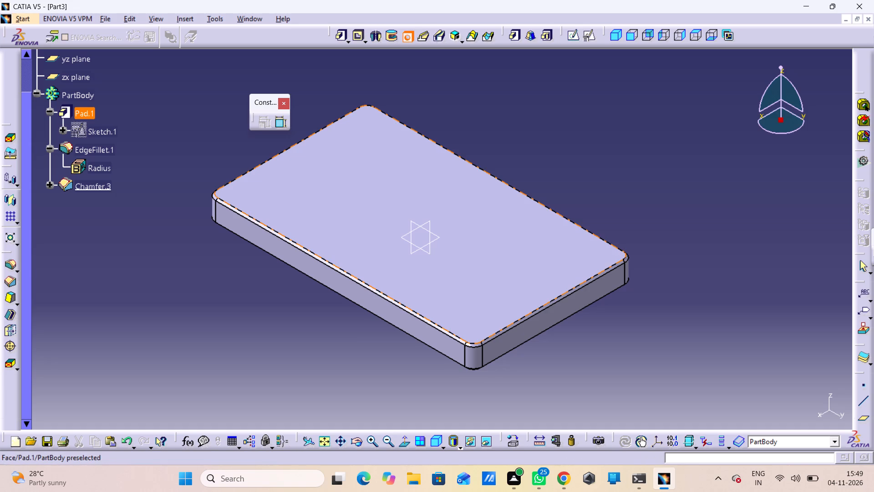
{"action": "left_click", "coordinate": [371, 128]}
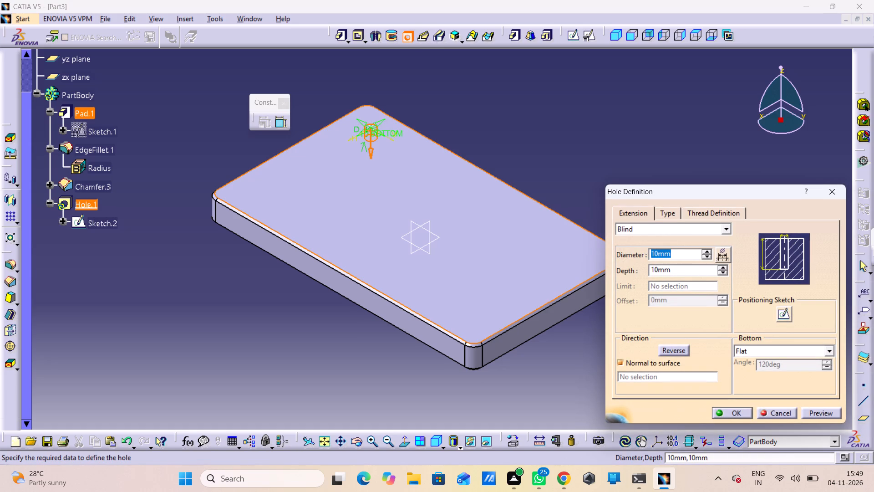
{"action": "left_click", "coordinate": [785, 314]}
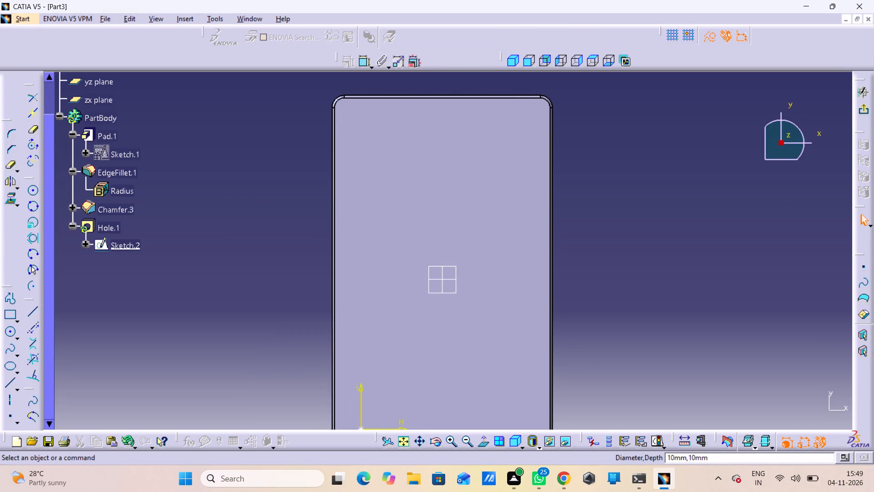
{"action": "middle_click_drag", "start_coordinate": [549, 307], "coordinate": [561, 358]}
{"action": "right_click", "coordinate": [549, 307]}
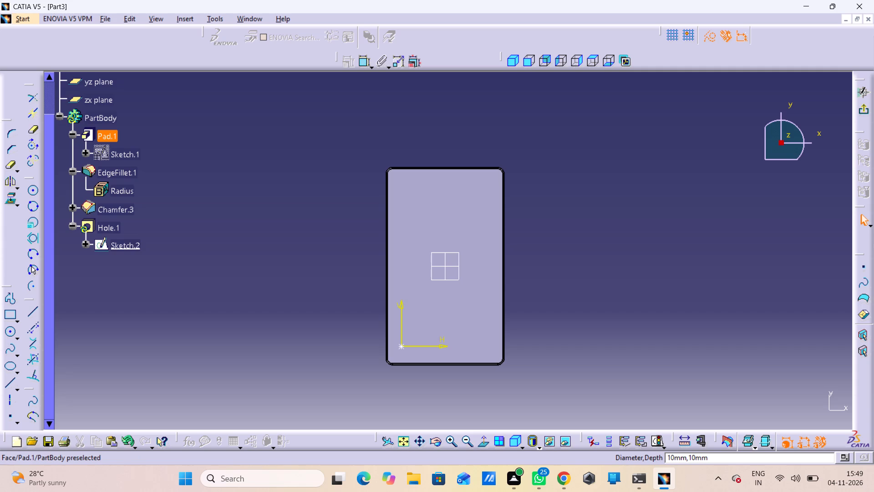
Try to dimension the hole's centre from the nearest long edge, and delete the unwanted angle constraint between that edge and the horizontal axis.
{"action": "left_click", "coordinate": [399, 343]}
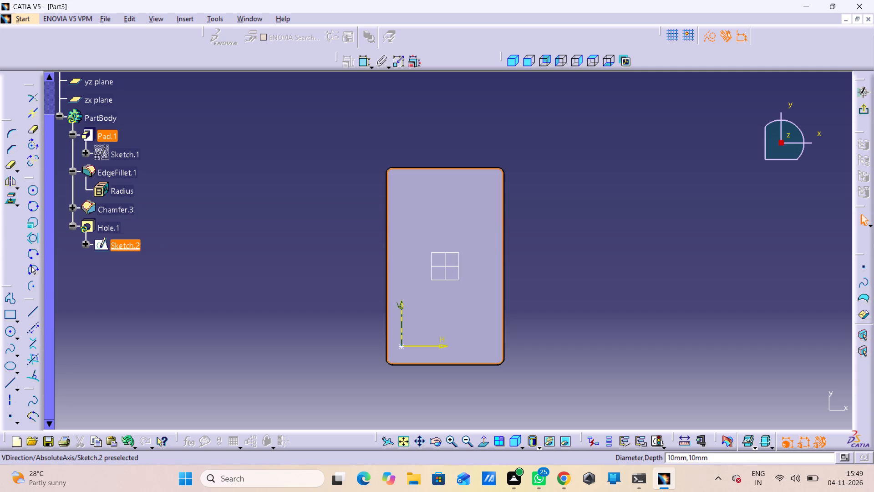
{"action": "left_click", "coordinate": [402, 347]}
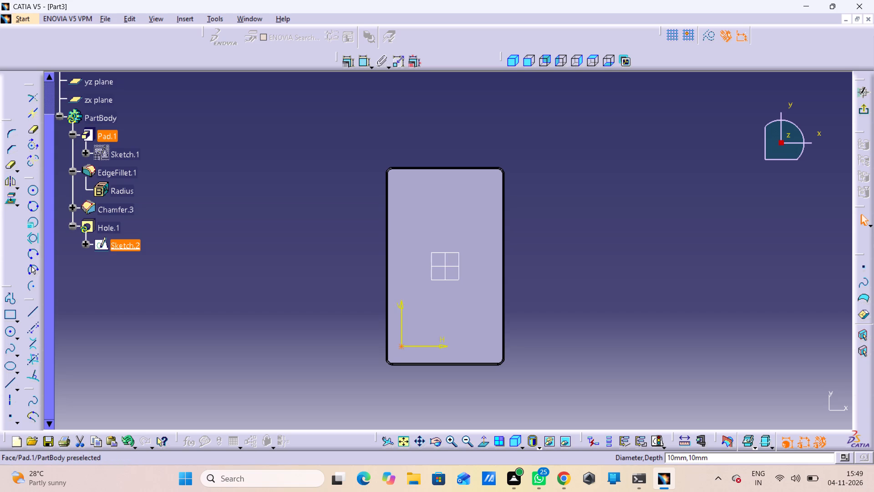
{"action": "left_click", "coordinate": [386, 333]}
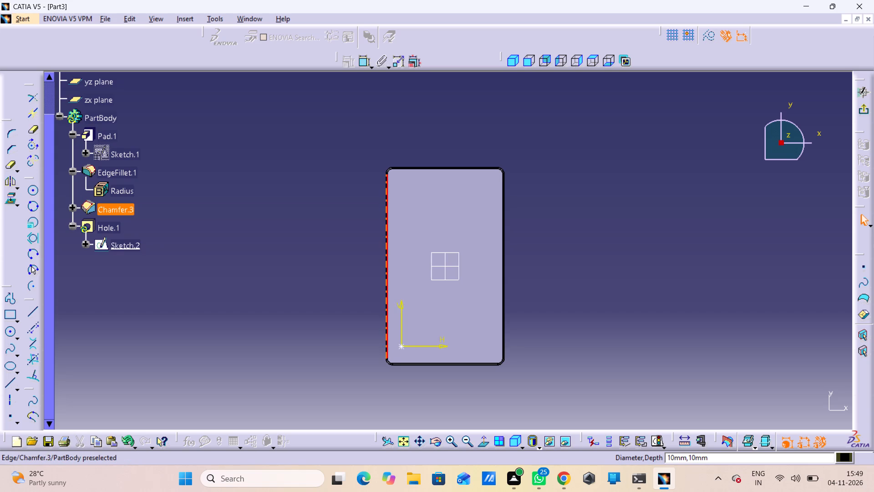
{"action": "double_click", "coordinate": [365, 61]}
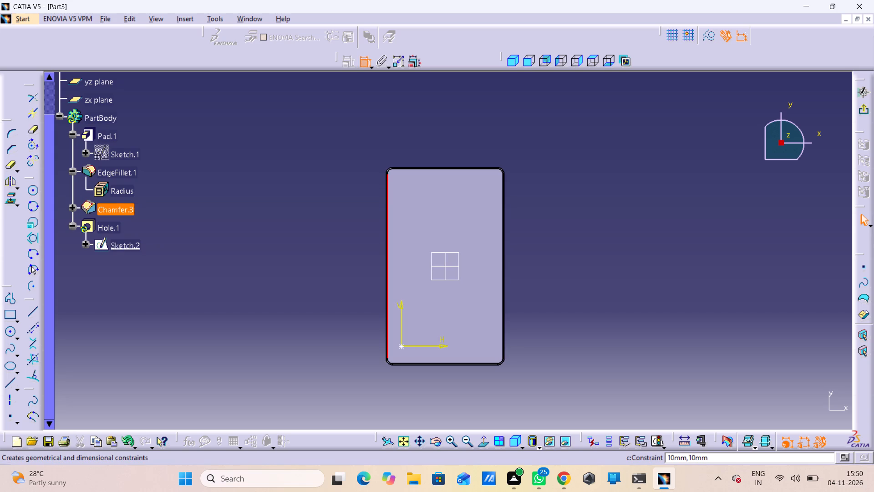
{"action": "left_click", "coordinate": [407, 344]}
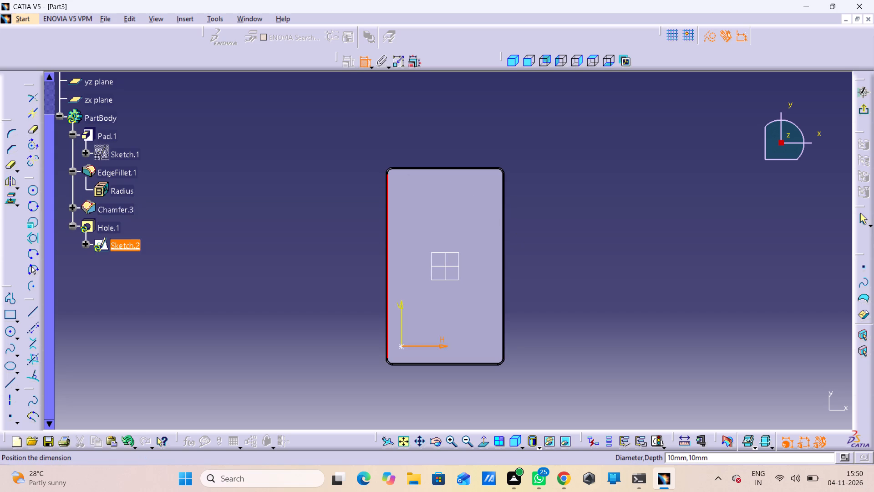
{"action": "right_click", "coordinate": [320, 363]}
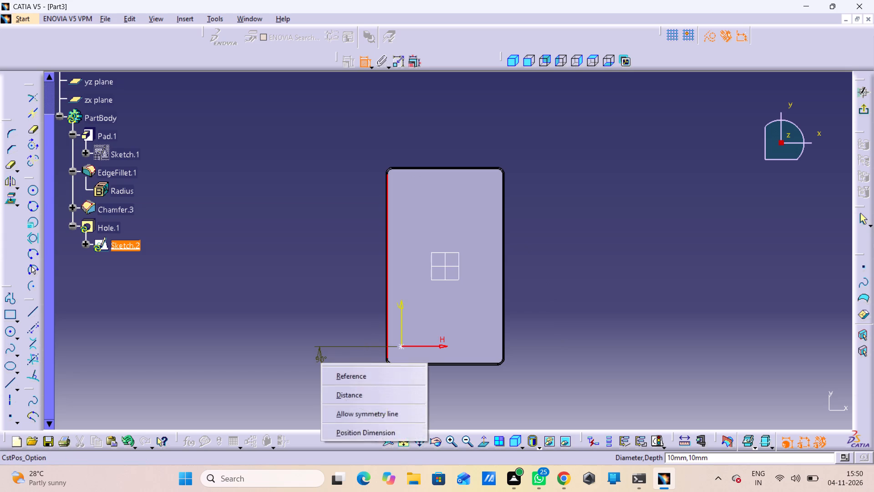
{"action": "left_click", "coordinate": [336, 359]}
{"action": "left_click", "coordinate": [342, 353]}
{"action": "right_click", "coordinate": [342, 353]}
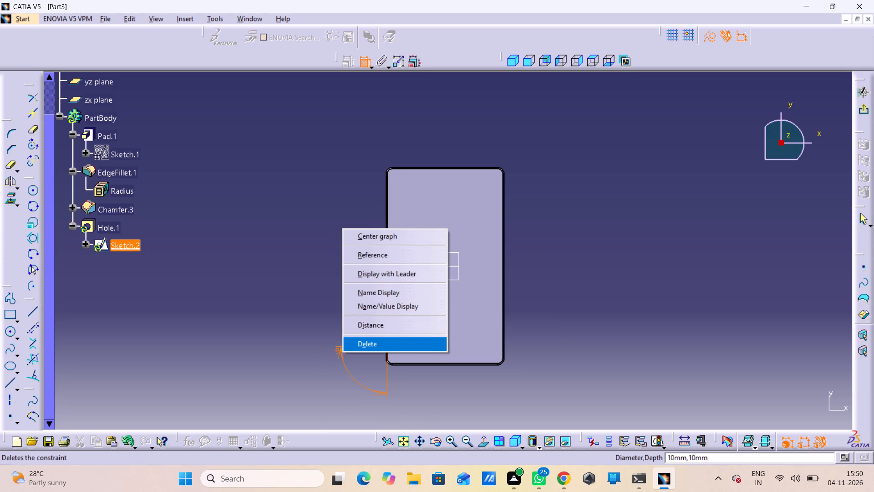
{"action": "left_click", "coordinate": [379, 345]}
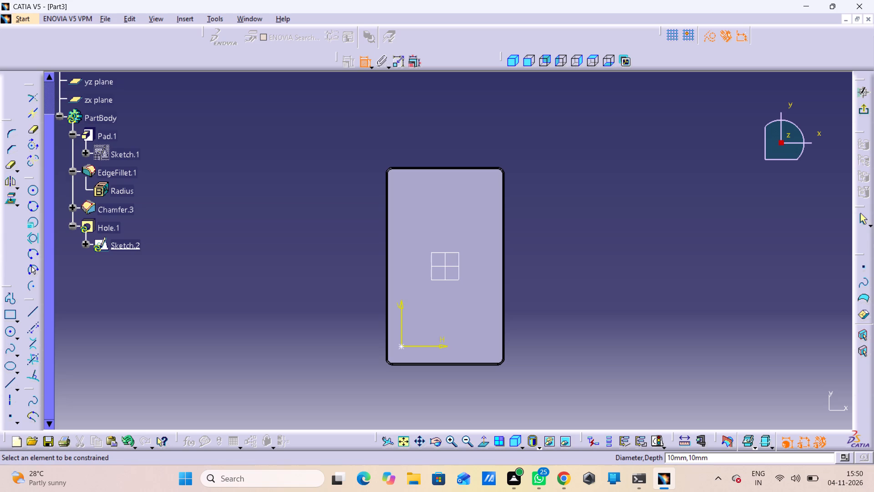
Constrain the hole's centre point to lie 25 mm from the block's nearest long edge.
{"action": "left_click", "coordinate": [402, 346]}
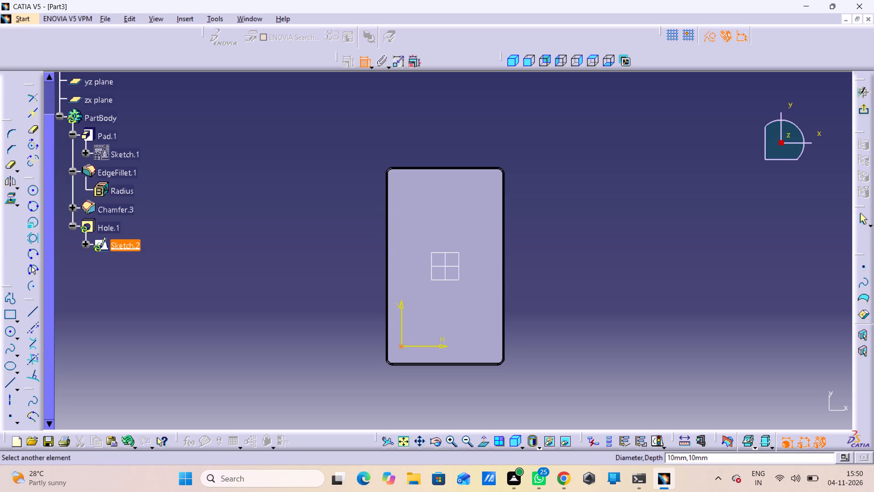
{"action": "left_click_drag", "start_coordinate": [387, 327], "coordinate": [380, 331]}
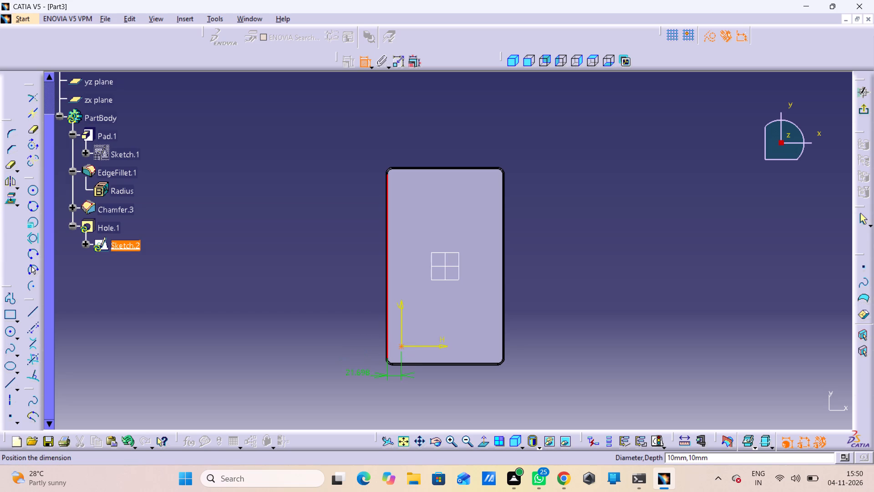
{"action": "left_click", "coordinate": [358, 379]}
{"action": "double_click", "coordinate": [358, 374]}
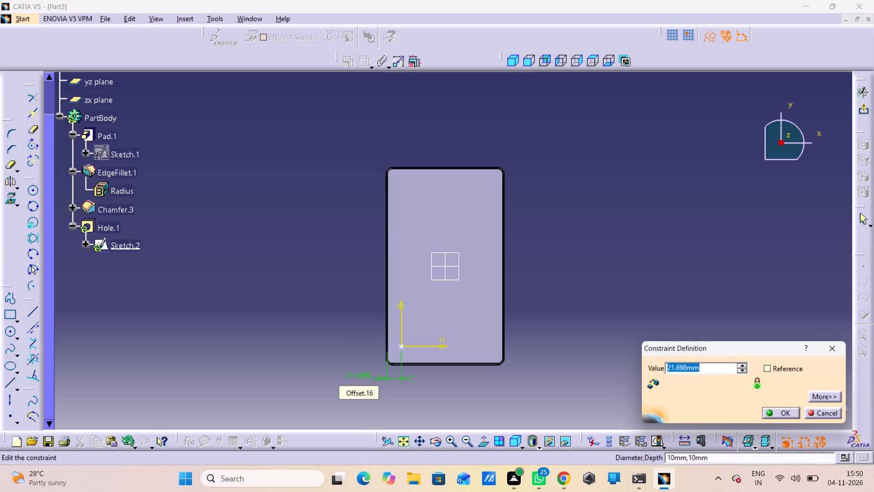
{"action": "type", "text": "25"}
{"action": "key", "text": "Return"}
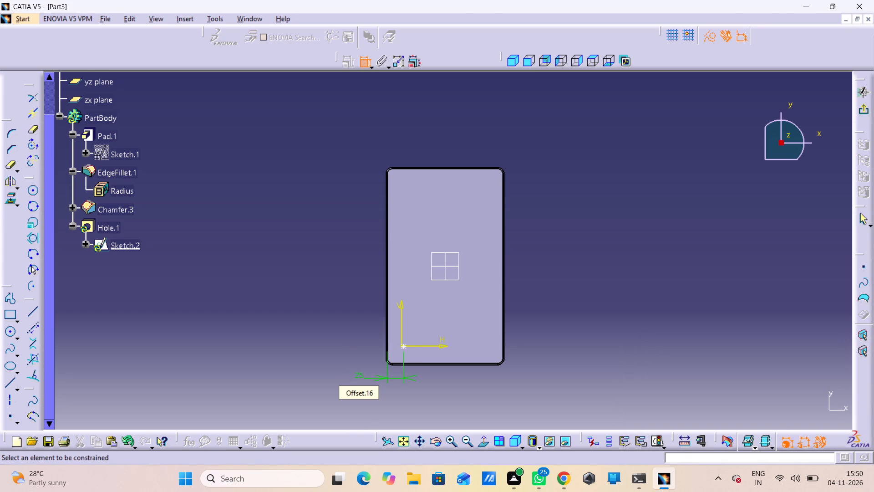
Dimension the hole's centre point from the block's nearest short edge and open that offset's value for editing.
{"action": "left_click_drag", "start_coordinate": [401, 348], "coordinate": [409, 355]}
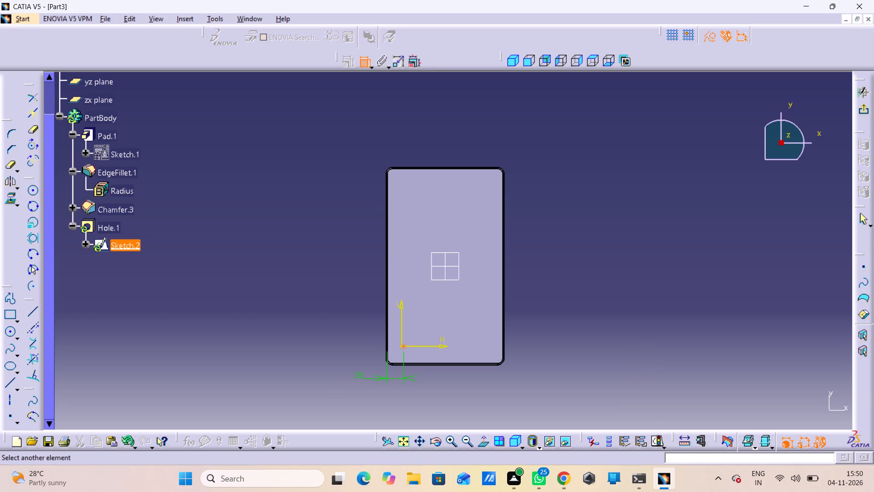
{"action": "left_click", "coordinate": [429, 365]}
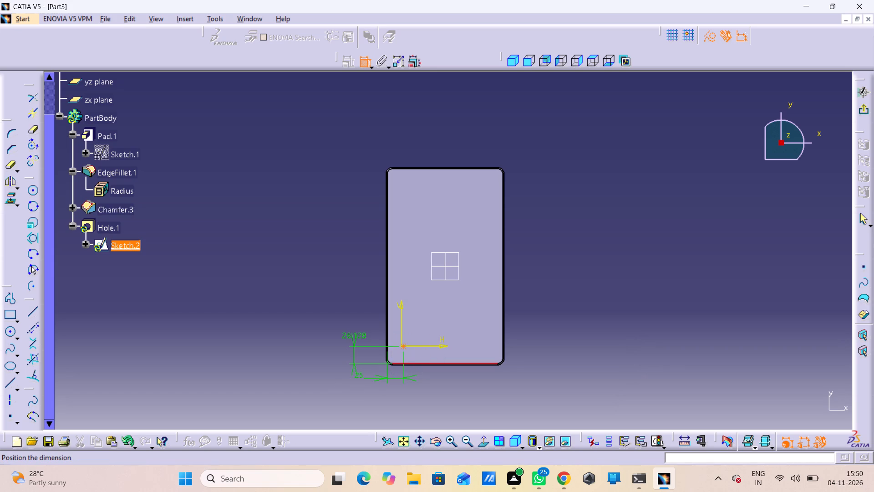
{"action": "left_click", "coordinate": [331, 309]}
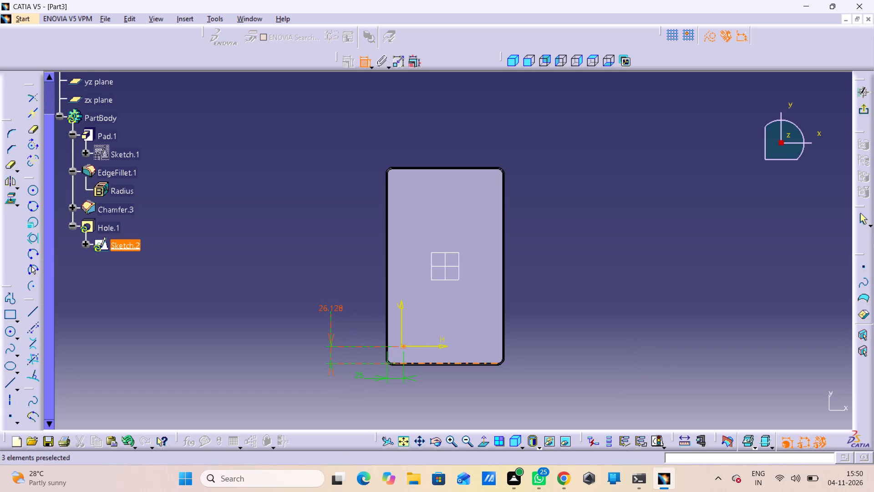
{"action": "left_click", "coordinate": [331, 303]}
{"action": "double_click", "coordinate": [331, 303]}
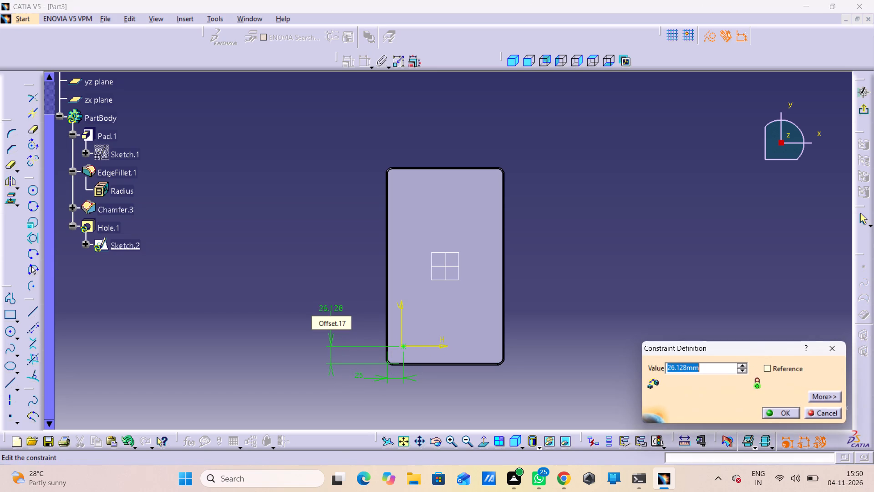
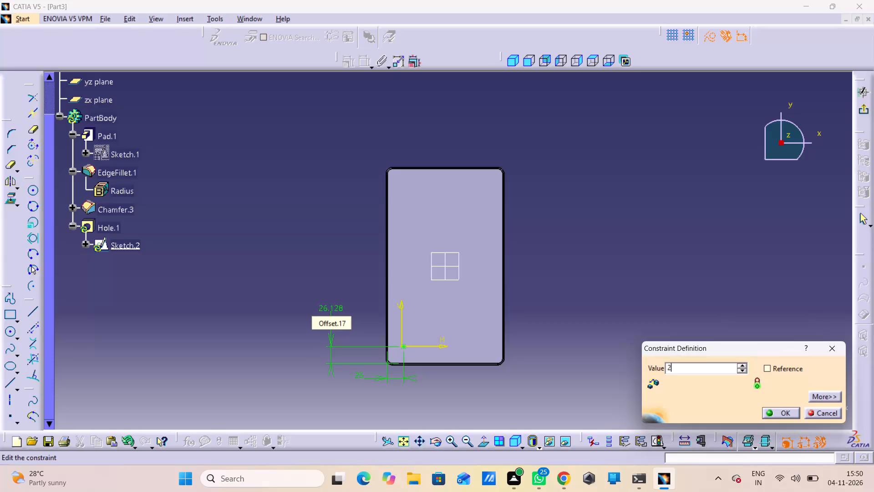
Set the hole centre's offset from the nearest short edge to 25 mm and exit the positioning sketch.
{"action": "key", "text": "5"}
{"action": "key", "text": "Return"}
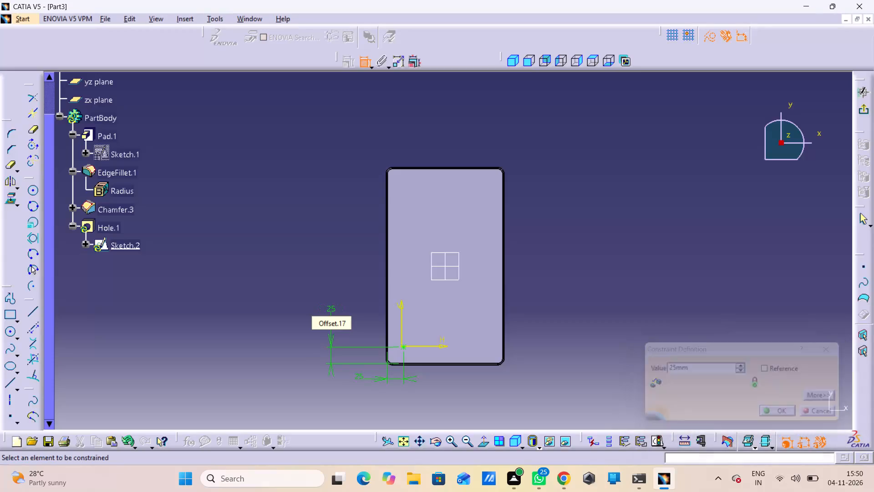
{"action": "left_click", "coordinate": [331, 303]}
{"action": "left_click", "coordinate": [322, 233]}
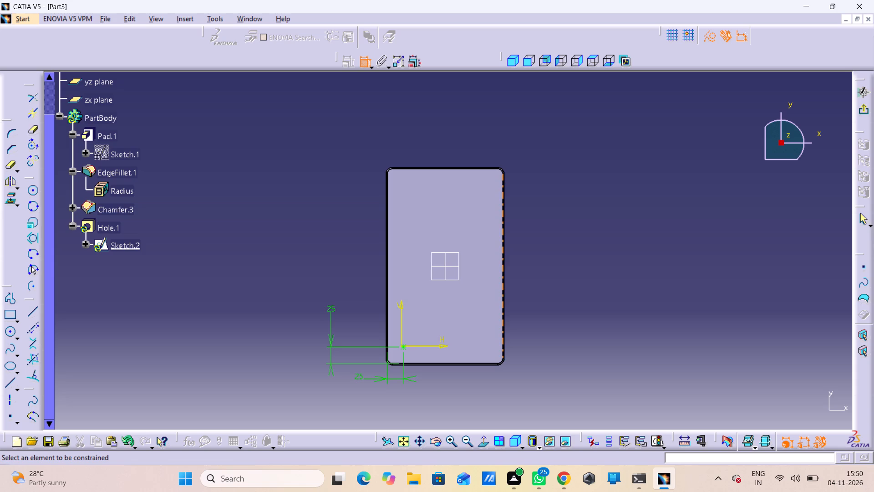
{"action": "left_click", "coordinate": [858, 113]}
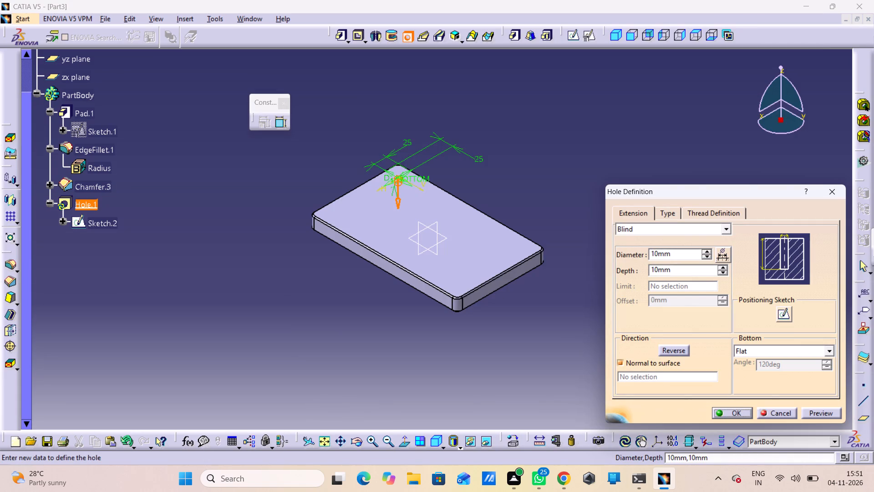
Define the hole as Up To Last with a 20 mm diameter and create it.
{"action": "left_click", "coordinate": [690, 225]}
{"action": "left_click", "coordinate": [666, 257]}
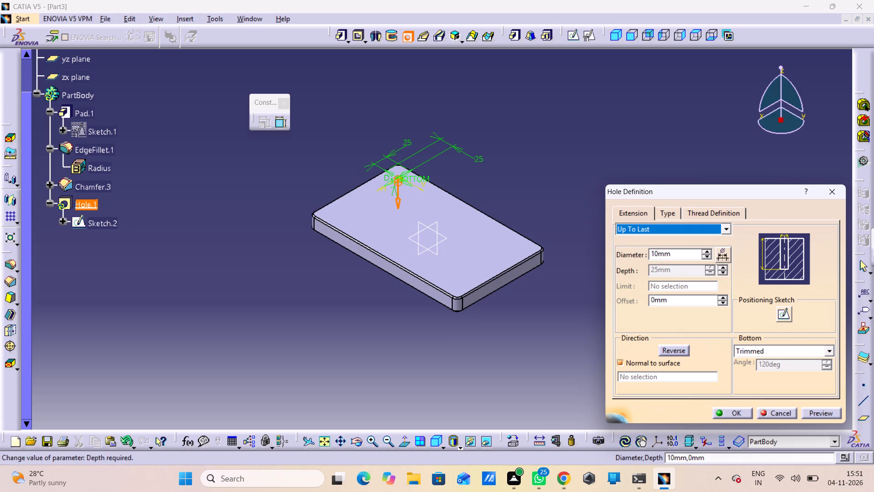
{"action": "left_click", "coordinate": [826, 406]}
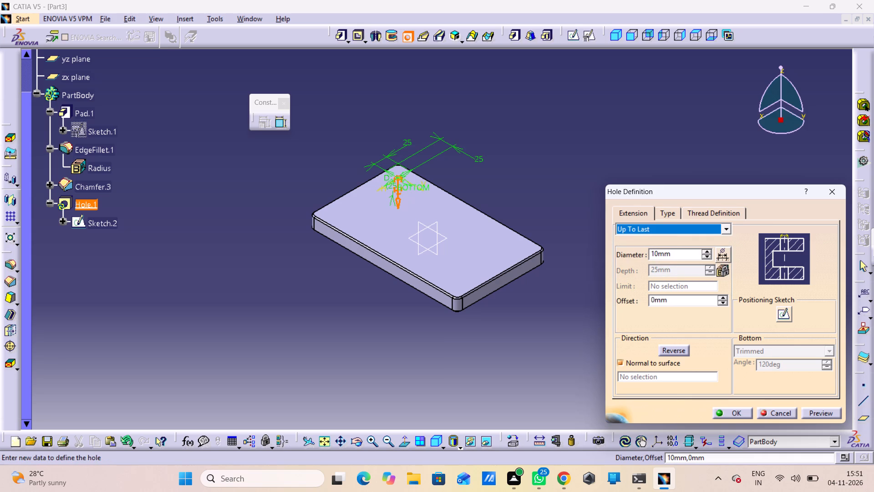
{"action": "left_click", "coordinate": [824, 415]}
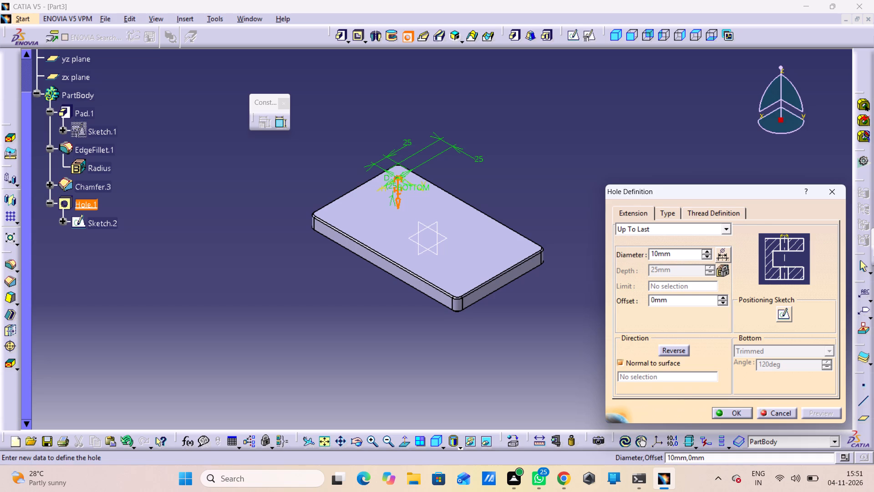
{"action": "left_click_drag", "start_coordinate": [686, 251], "coordinate": [581, 277]}
{"action": "type", "text": "20"}
{"action": "key", "text": "Return"}
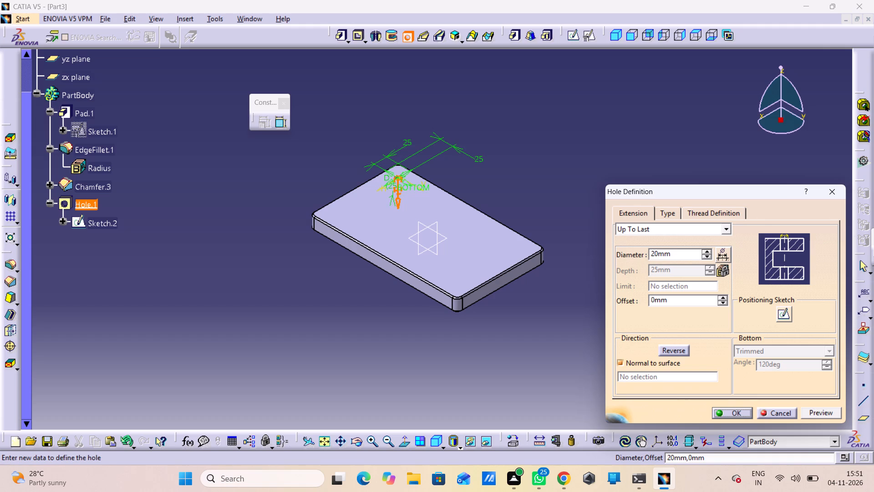
{"action": "left_click", "coordinate": [731, 414]}
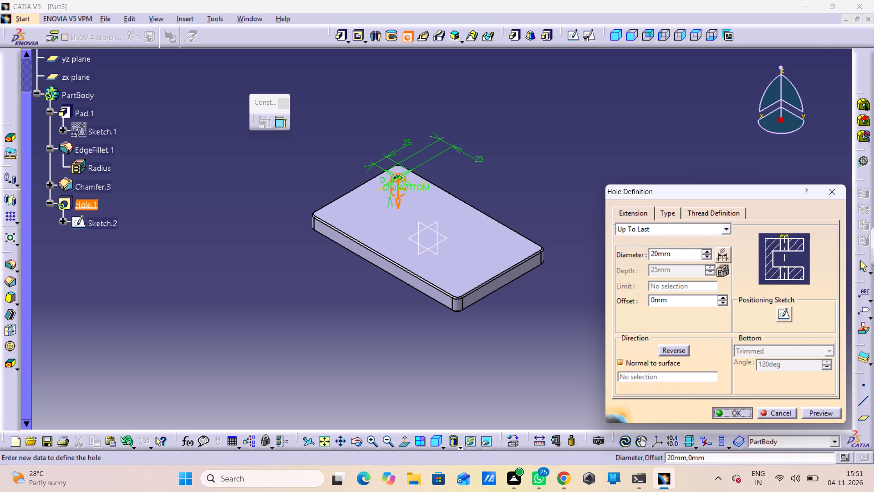
{"action": "left_click", "coordinate": [535, 361]}
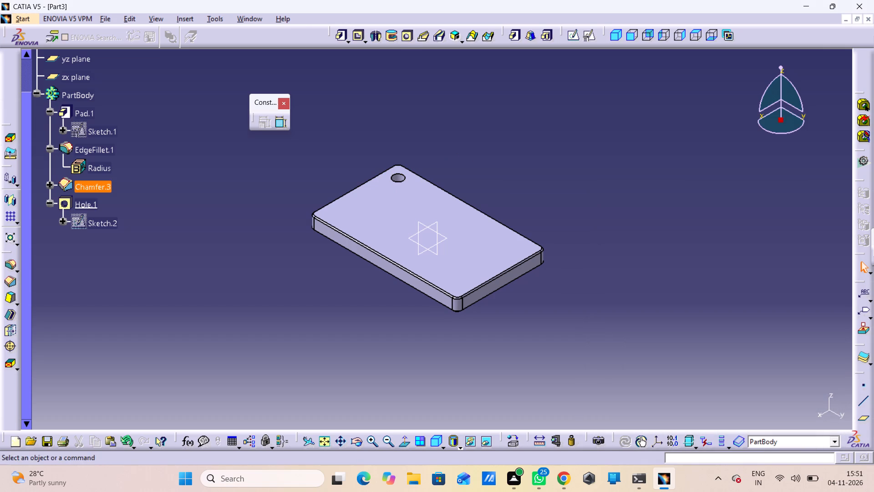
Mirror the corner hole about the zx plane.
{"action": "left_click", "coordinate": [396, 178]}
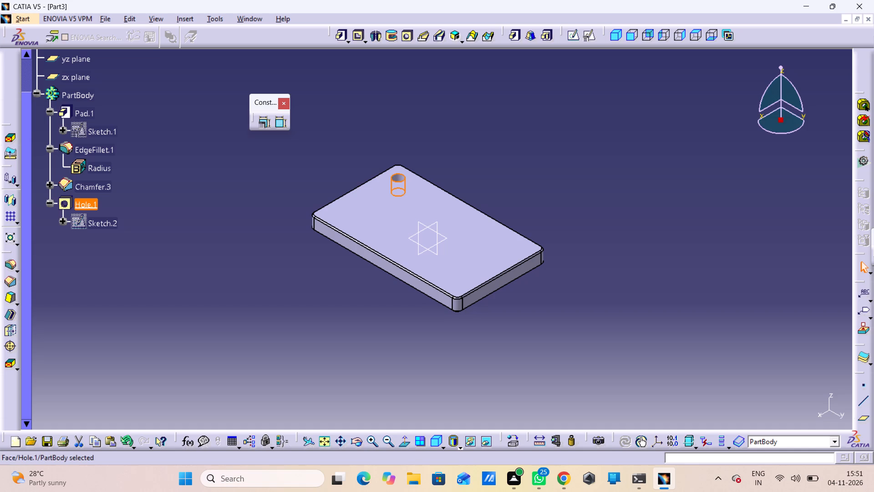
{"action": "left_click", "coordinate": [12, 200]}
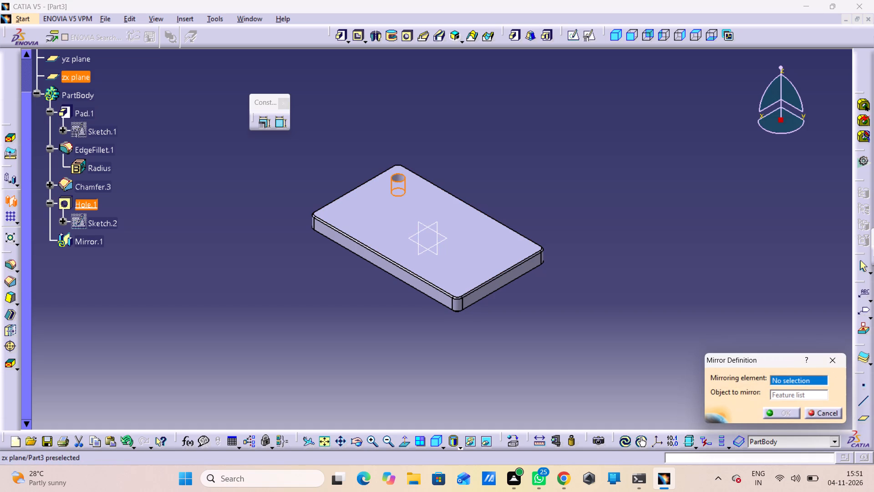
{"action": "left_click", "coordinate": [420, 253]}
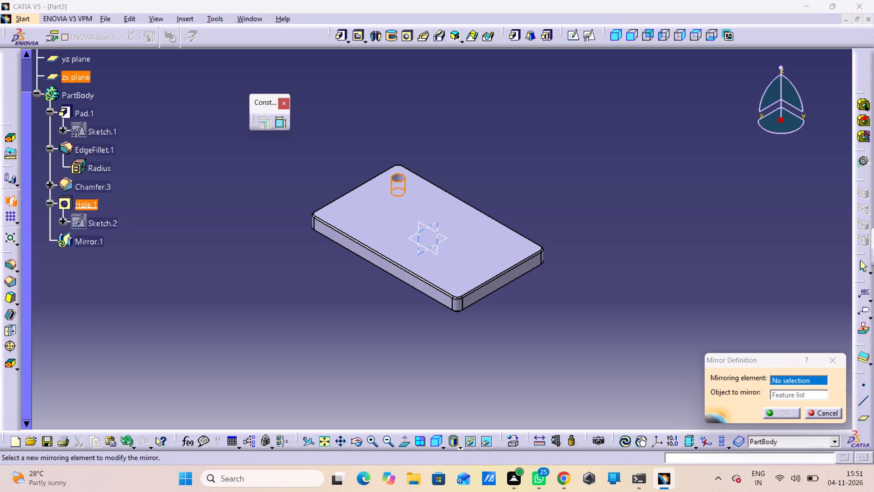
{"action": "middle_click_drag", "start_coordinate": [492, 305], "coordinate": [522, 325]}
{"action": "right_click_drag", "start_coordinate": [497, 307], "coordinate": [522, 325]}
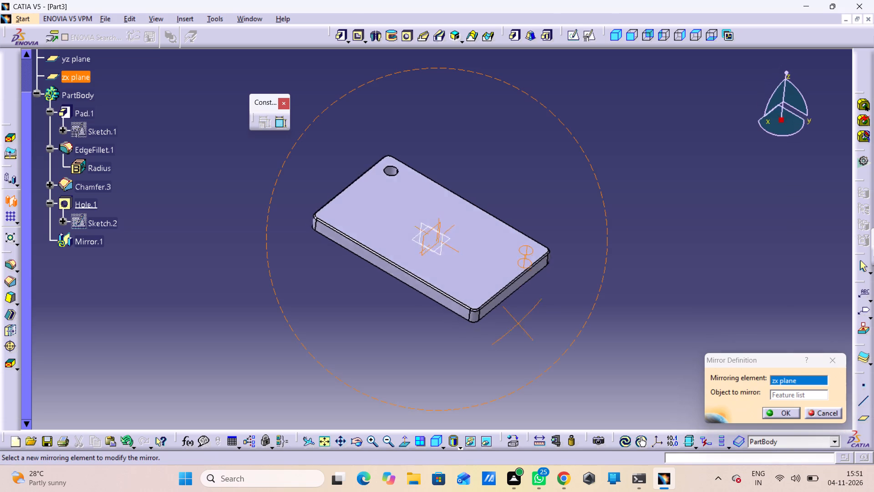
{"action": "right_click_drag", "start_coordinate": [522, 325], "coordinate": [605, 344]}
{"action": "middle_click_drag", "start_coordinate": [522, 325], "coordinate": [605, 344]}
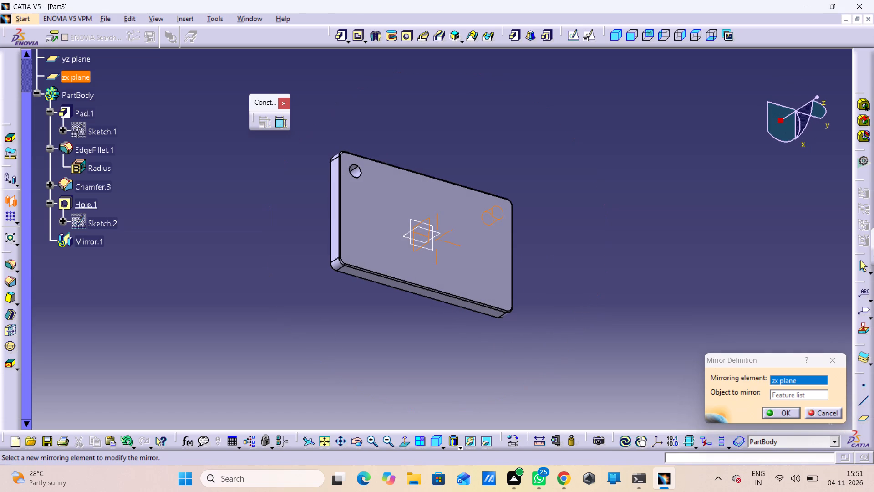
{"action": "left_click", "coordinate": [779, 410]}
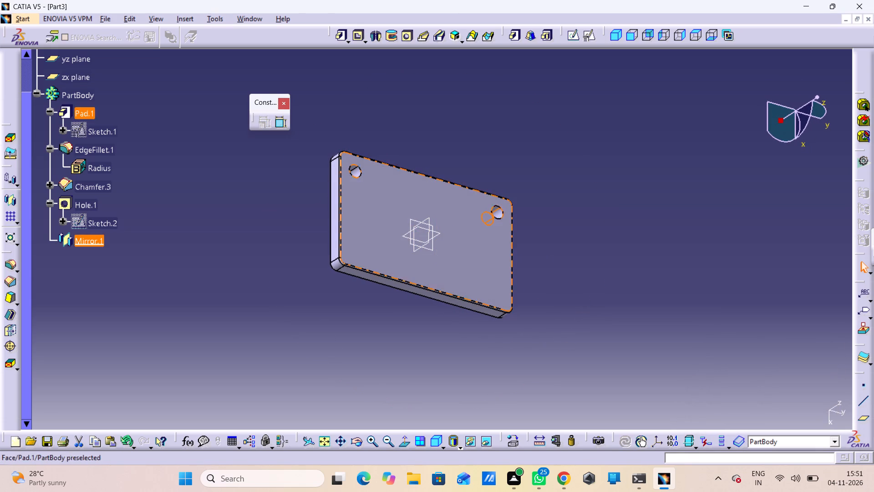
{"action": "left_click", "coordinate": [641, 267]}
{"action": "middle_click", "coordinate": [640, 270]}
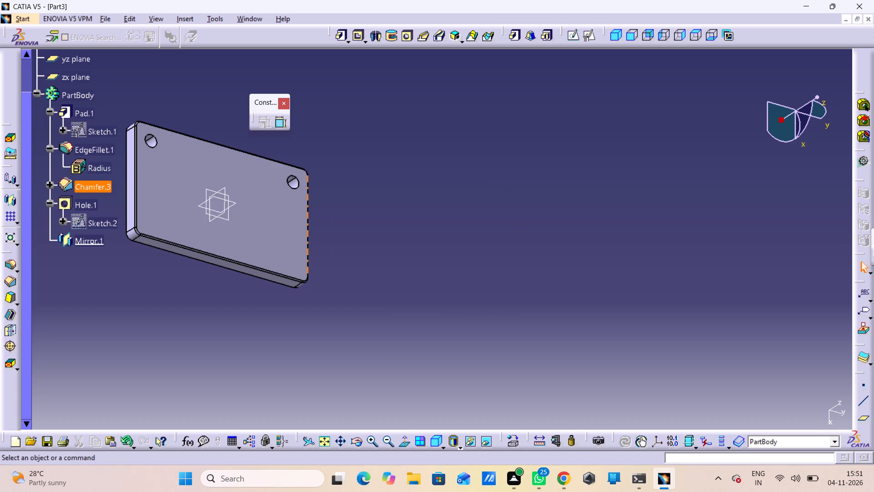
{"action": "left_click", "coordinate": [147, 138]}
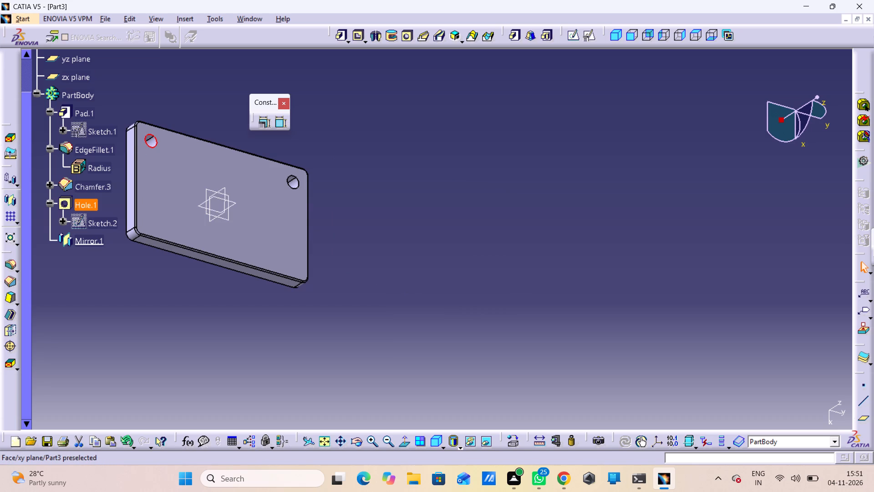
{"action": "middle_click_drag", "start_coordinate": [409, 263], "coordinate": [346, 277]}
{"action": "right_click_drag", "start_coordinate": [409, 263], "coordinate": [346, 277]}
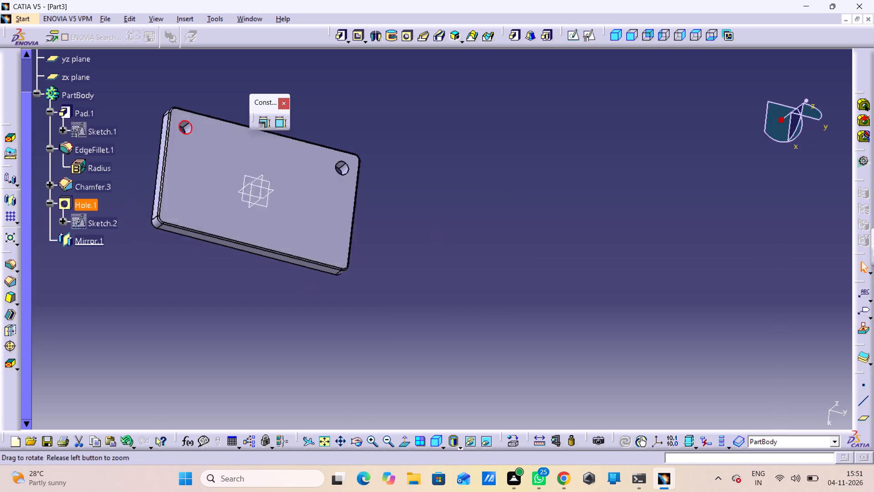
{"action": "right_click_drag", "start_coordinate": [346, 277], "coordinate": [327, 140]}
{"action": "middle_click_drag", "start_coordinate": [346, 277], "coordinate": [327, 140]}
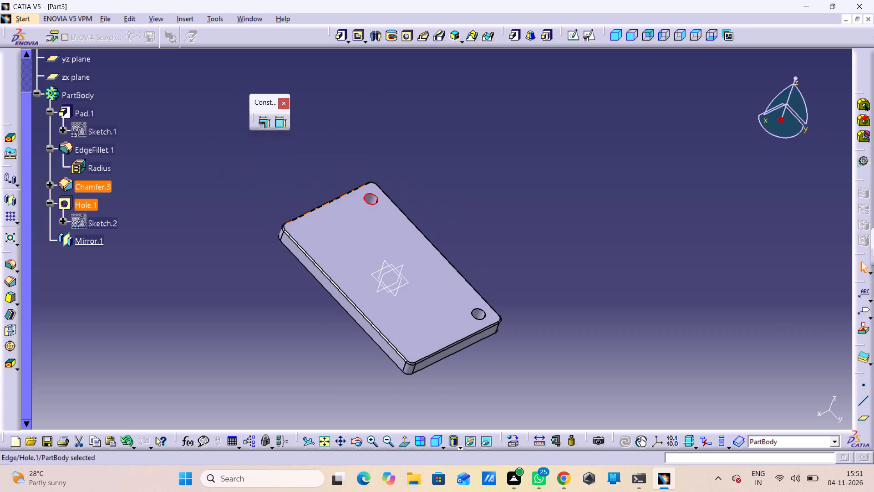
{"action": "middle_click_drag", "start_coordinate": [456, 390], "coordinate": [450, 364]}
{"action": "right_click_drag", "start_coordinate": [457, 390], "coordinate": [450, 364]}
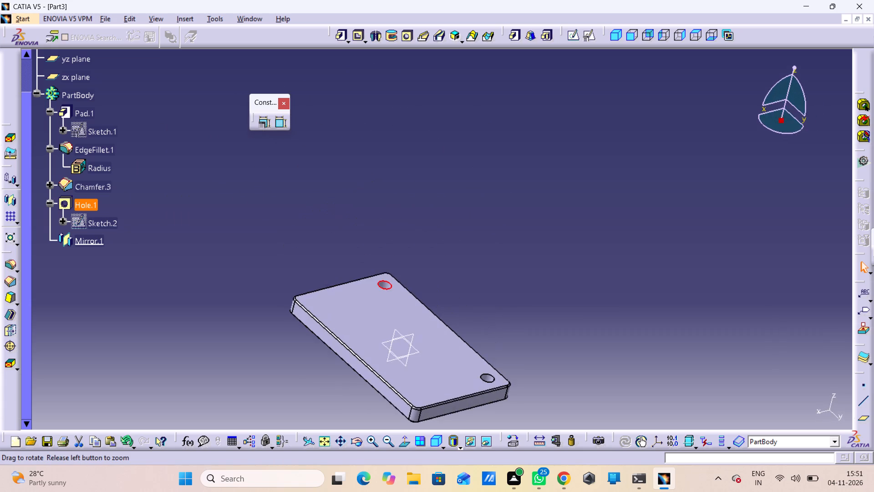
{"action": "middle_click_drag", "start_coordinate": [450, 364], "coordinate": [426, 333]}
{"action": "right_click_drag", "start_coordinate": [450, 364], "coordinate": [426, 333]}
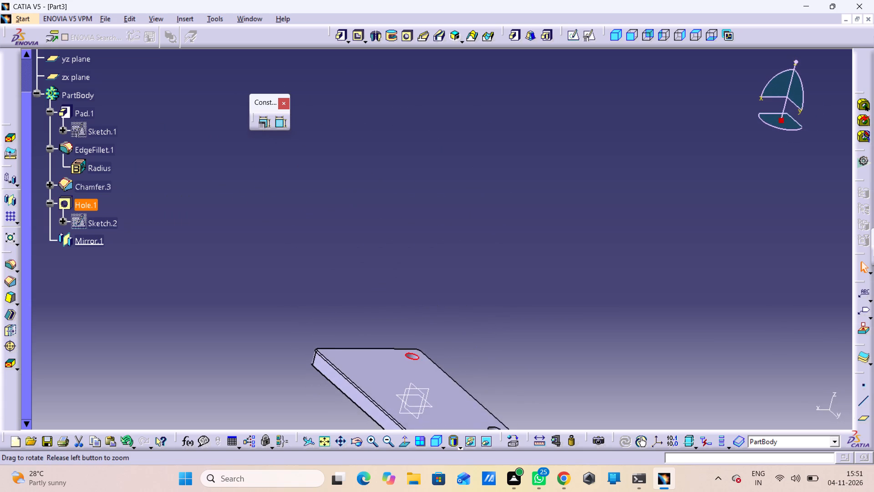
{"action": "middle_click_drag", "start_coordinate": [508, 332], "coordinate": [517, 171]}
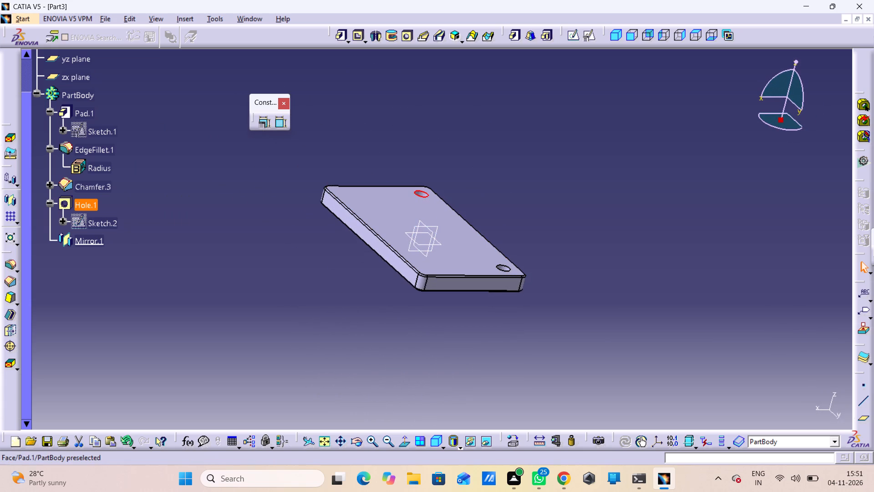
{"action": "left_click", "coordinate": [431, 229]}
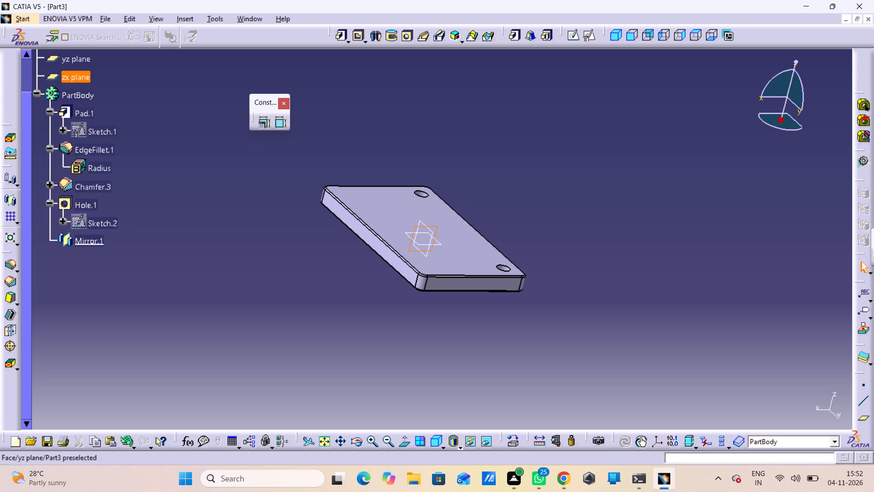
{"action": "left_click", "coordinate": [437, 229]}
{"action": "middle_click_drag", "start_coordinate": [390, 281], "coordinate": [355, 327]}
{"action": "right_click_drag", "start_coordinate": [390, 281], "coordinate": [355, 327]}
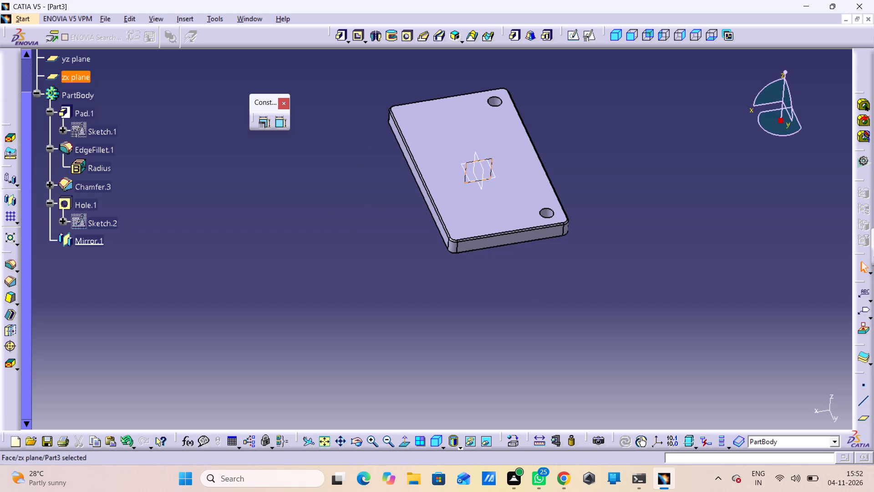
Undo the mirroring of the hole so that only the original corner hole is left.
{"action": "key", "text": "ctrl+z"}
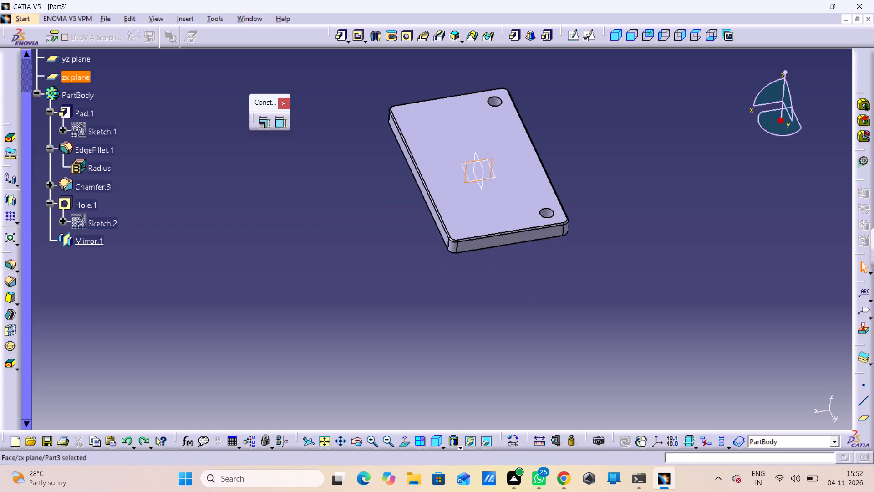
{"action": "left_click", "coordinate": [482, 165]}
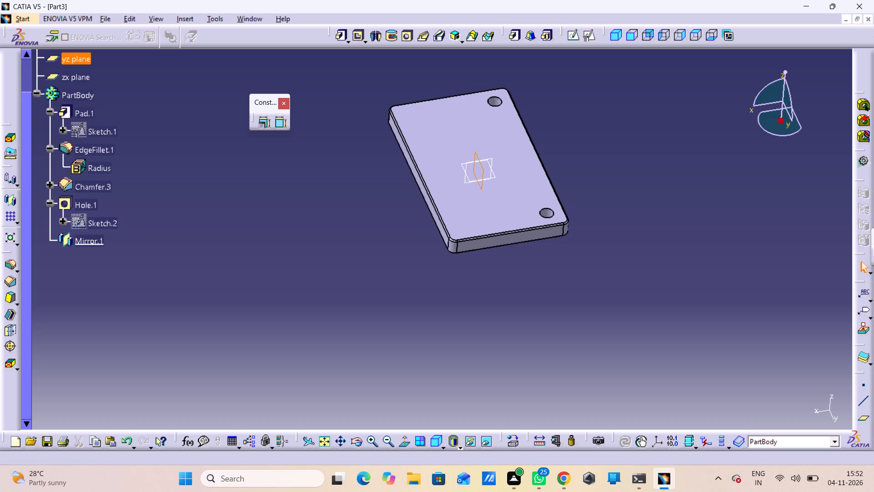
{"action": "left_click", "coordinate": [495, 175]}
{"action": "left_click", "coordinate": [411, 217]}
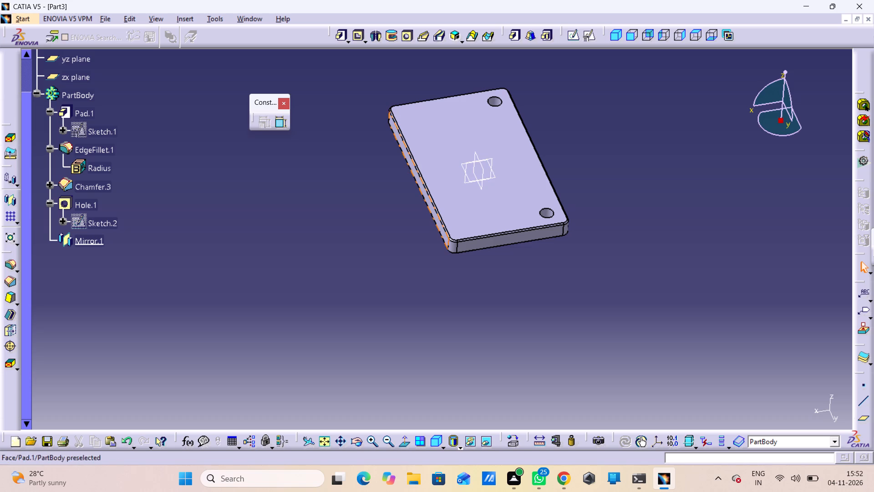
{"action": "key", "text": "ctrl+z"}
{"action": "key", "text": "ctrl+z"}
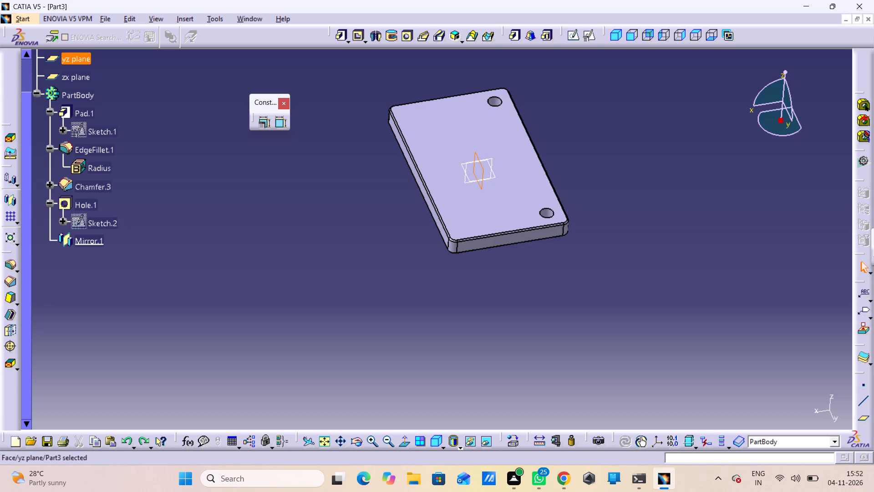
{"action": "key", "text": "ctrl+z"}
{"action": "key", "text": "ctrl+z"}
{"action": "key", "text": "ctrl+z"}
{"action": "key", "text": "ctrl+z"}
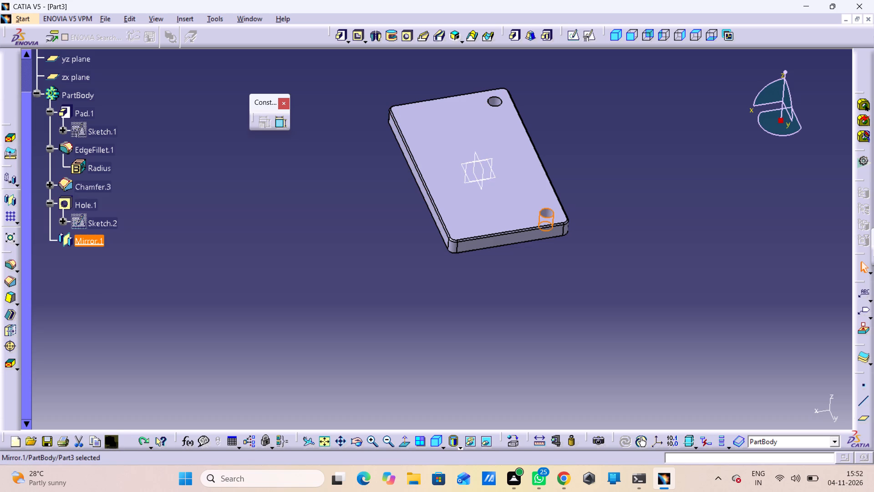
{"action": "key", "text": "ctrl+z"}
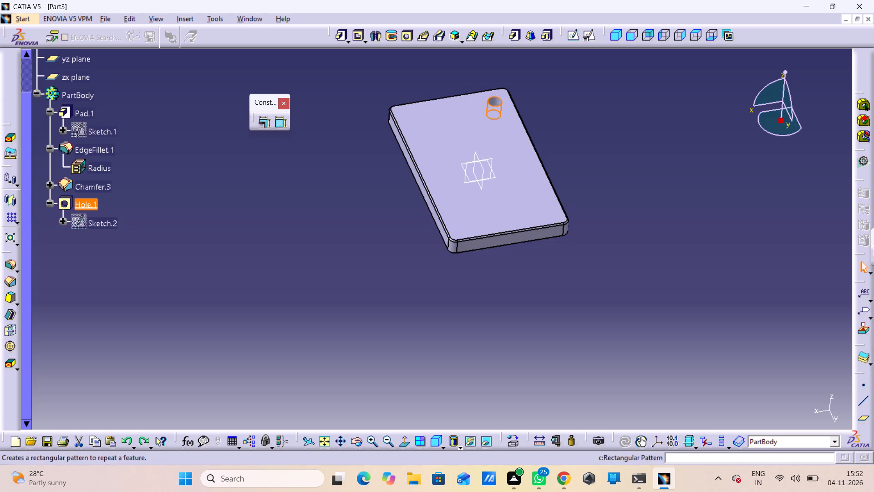
Start a rectangular pattern of the corner hole with 3 instances at 250 mm spacing, using the yz plane as reference direction.
{"action": "left_click", "coordinate": [14, 202]}
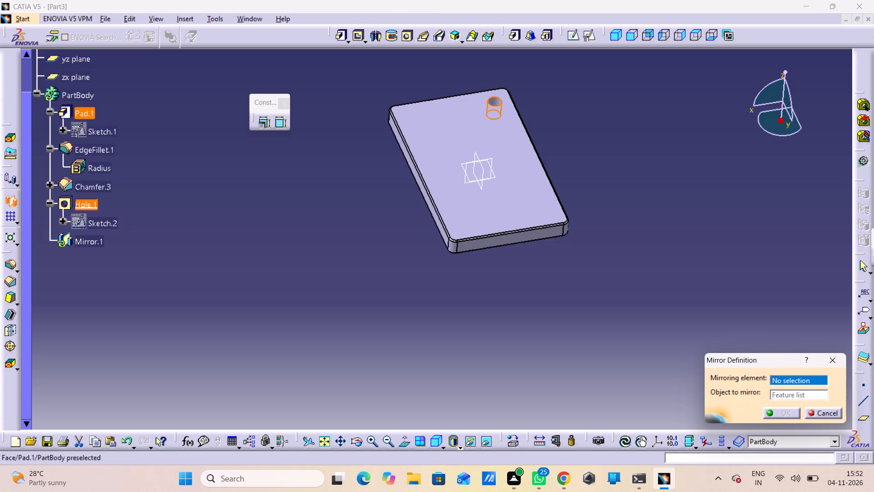
{"action": "left_click", "coordinate": [9, 220]}
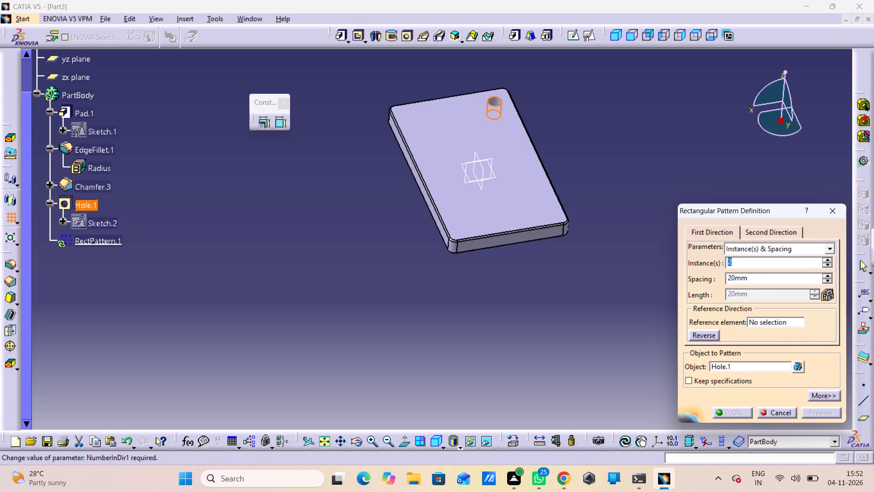
{"action": "key", "text": "3"}
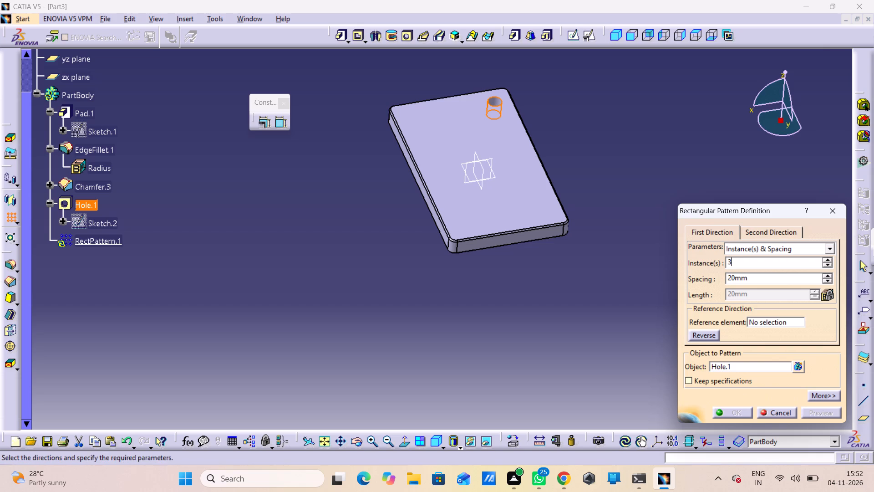
{"action": "left_click_drag", "start_coordinate": [767, 280], "coordinate": [631, 275]}
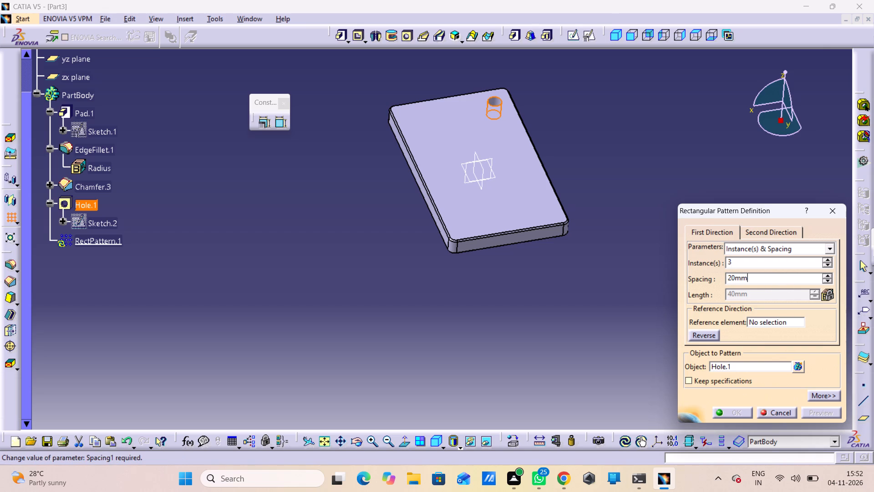
{"action": "left_click_drag", "start_coordinate": [748, 277], "coordinate": [720, 282]}
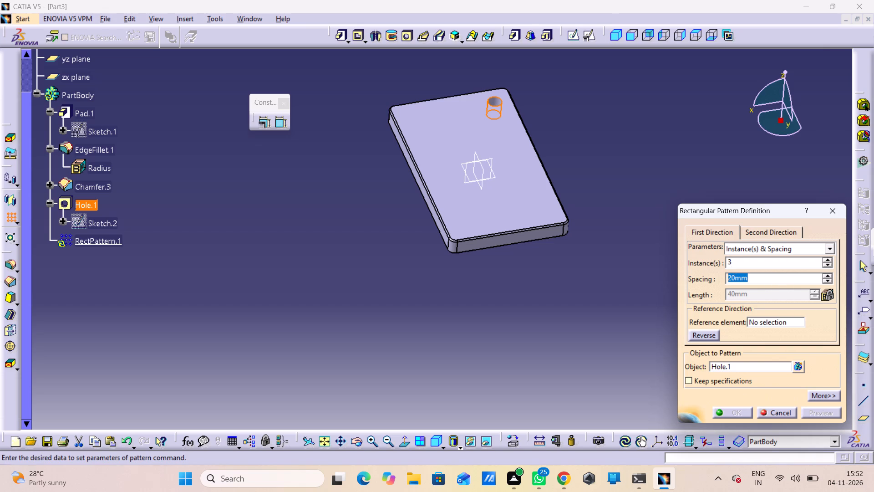
{"action": "type", "text": "250"}
{"action": "left_click", "coordinate": [758, 325]}
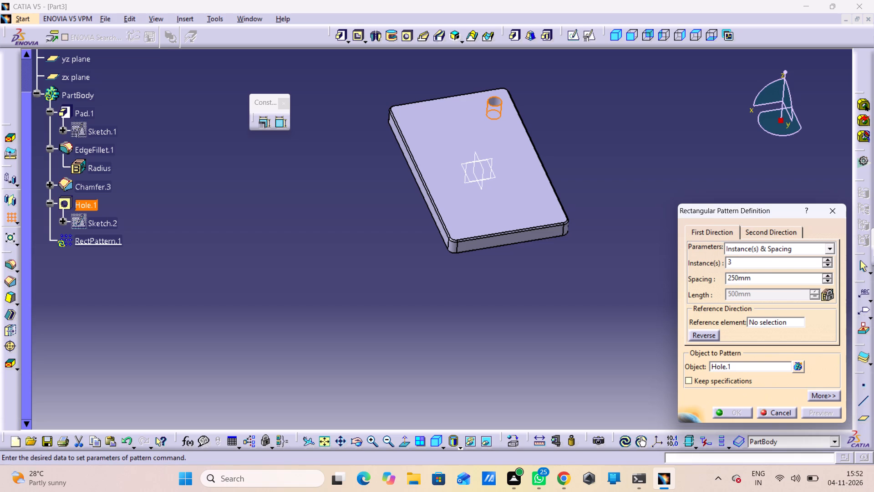
{"action": "left_click", "coordinate": [759, 324]}
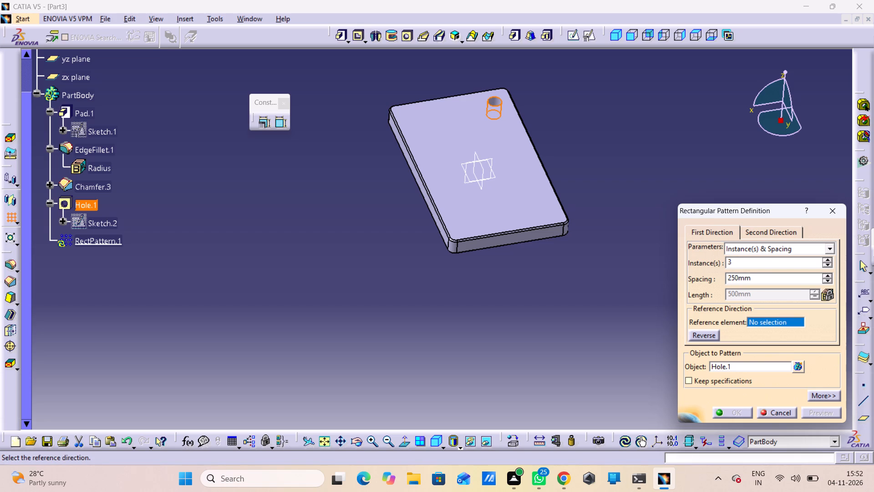
{"action": "left_click", "coordinate": [480, 185]}
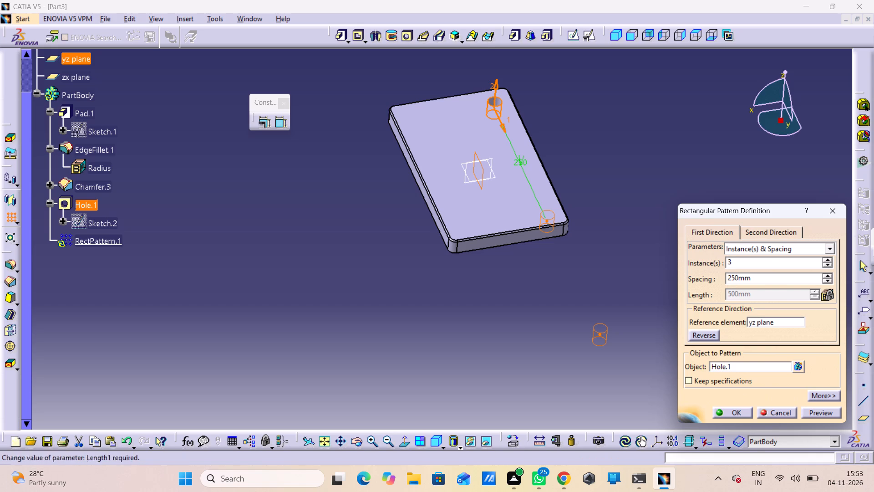
Change the pattern parameters to Instance(s) & Length, set the length to 250 mm and create the pattern.
{"action": "left_click", "coordinate": [828, 248]}
{"action": "left_click_drag", "start_coordinate": [768, 256], "coordinate": [763, 261]}
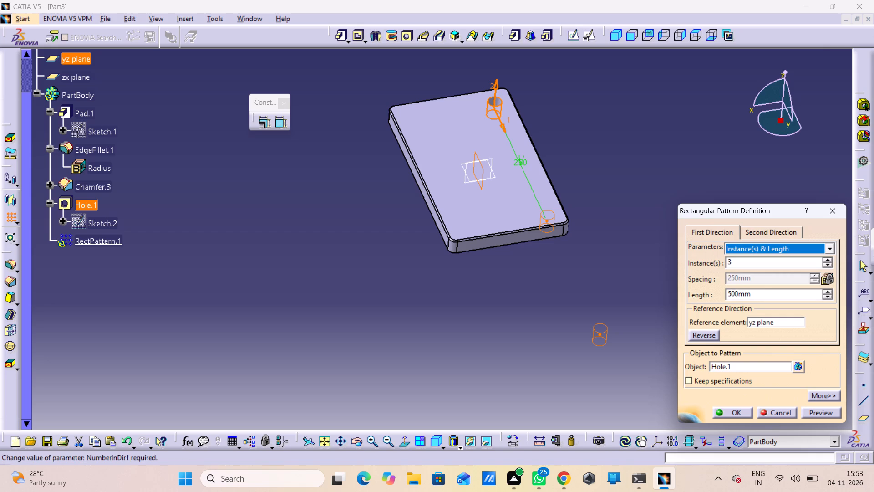
{"action": "double_click", "coordinate": [760, 281]}
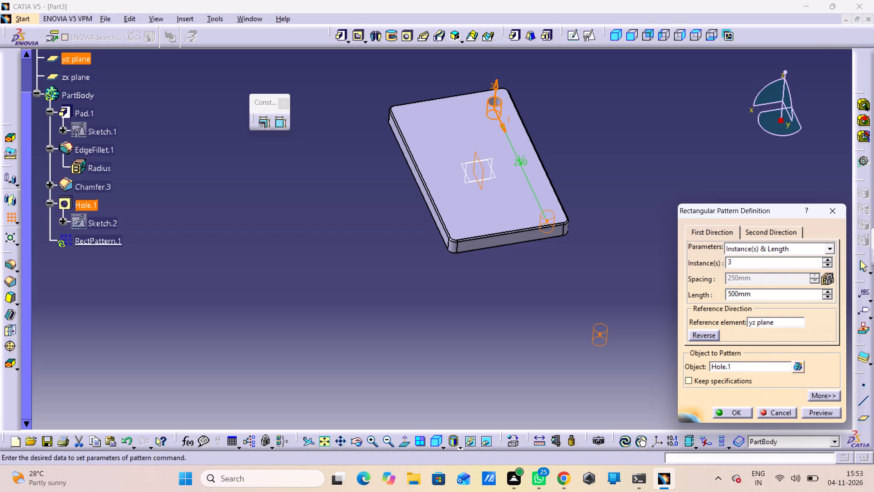
{"action": "left_click_drag", "start_coordinate": [757, 295], "coordinate": [757, 301]}
{"action": "left_click", "coordinate": [759, 301]}
{"action": "left_click_drag", "start_coordinate": [762, 292], "coordinate": [757, 300]}
{"action": "left_click", "coordinate": [756, 300]}
{"action": "left_click", "coordinate": [752, 292]}
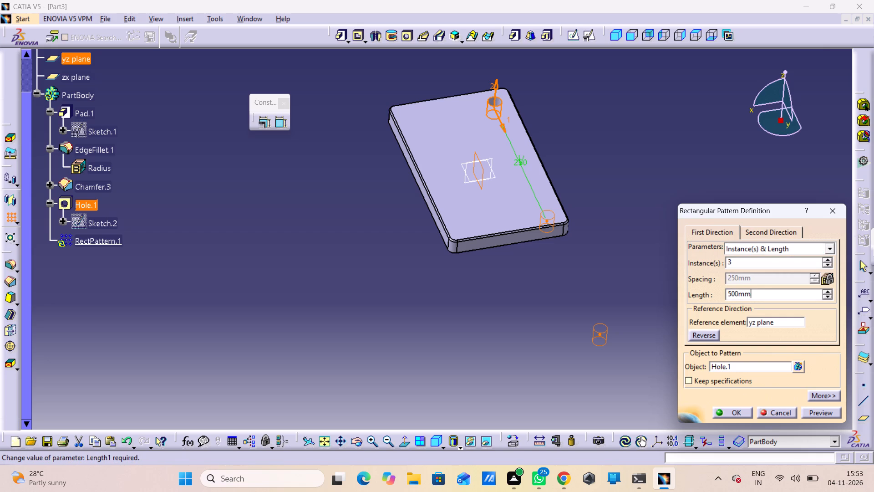
{"action": "left_click", "coordinate": [751, 296]}
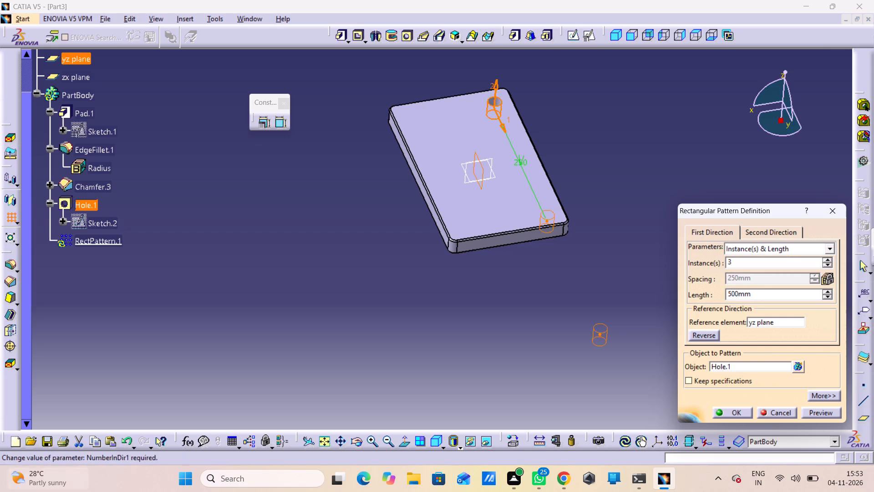
{"action": "double_click", "coordinate": [766, 295]}
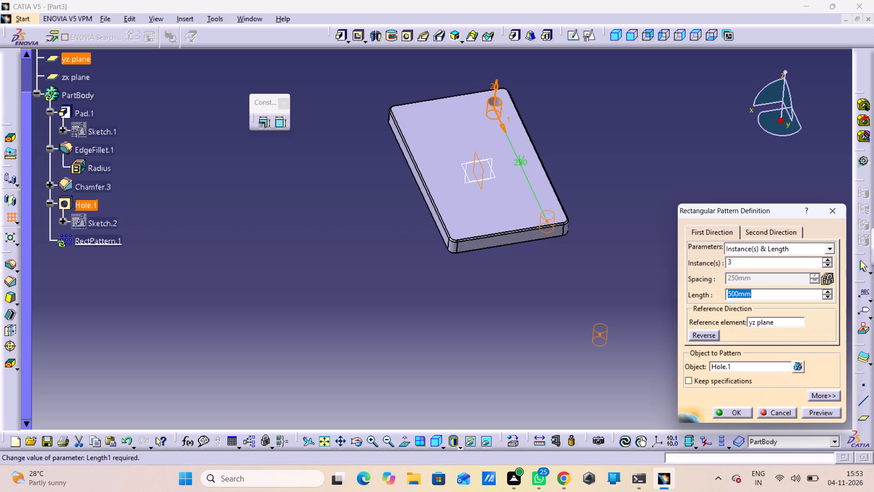
{"action": "type", "text": "250"}
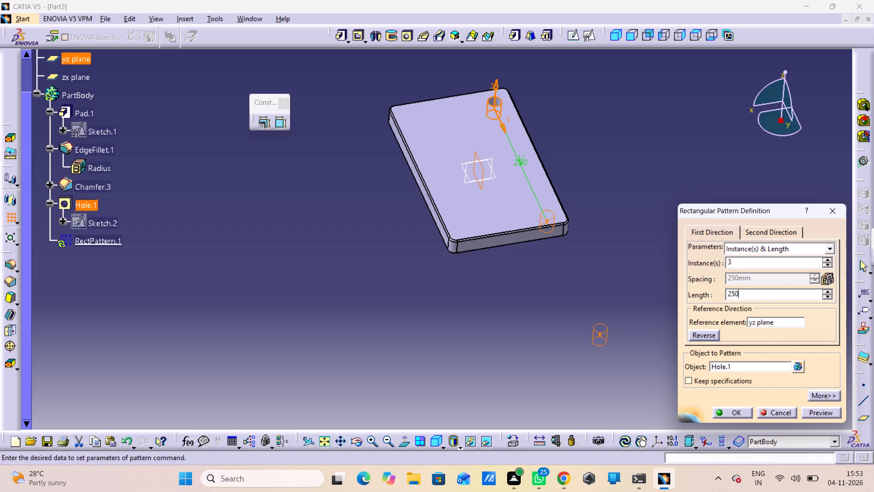
{"action": "left_click", "coordinate": [812, 409]}
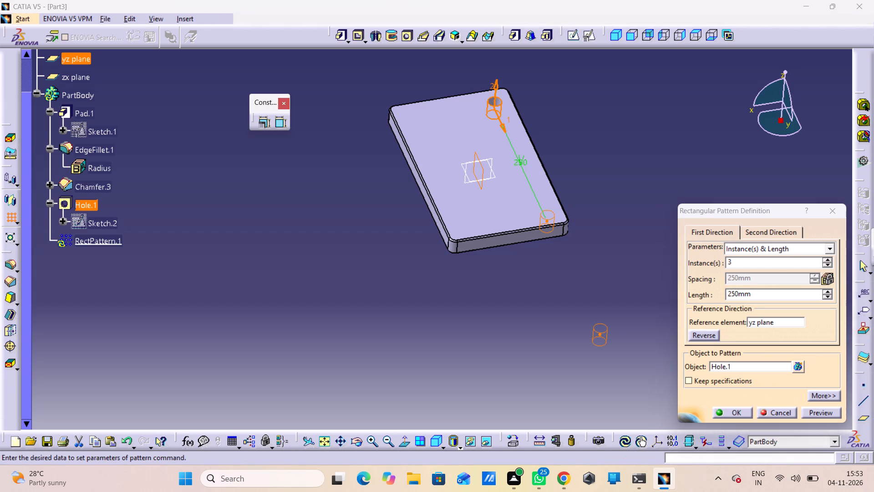
{"action": "left_click", "coordinate": [737, 417]}
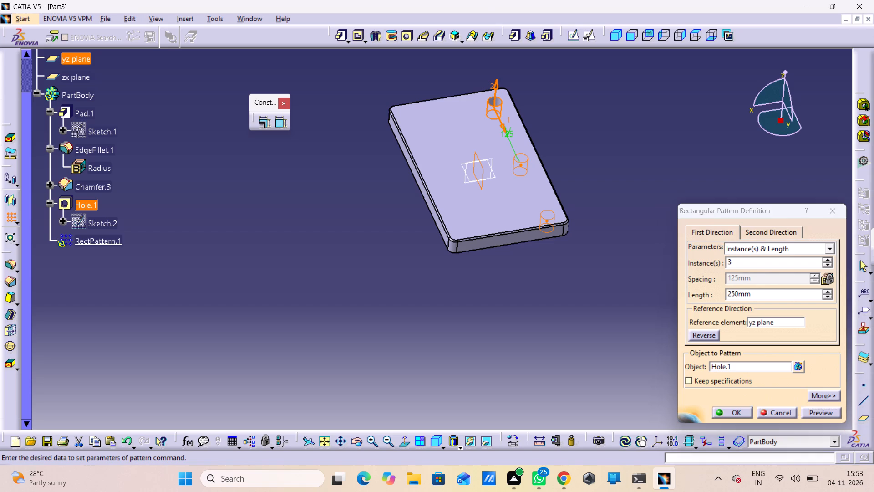
{"action": "left_click", "coordinate": [372, 272]}
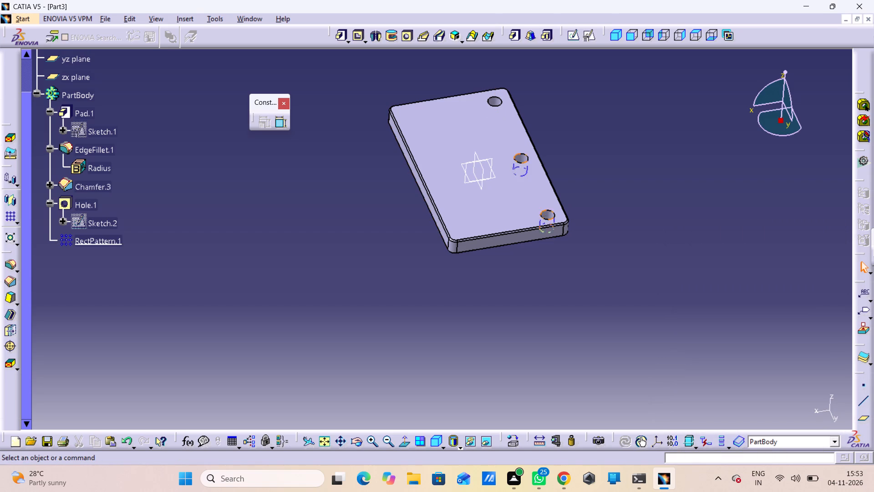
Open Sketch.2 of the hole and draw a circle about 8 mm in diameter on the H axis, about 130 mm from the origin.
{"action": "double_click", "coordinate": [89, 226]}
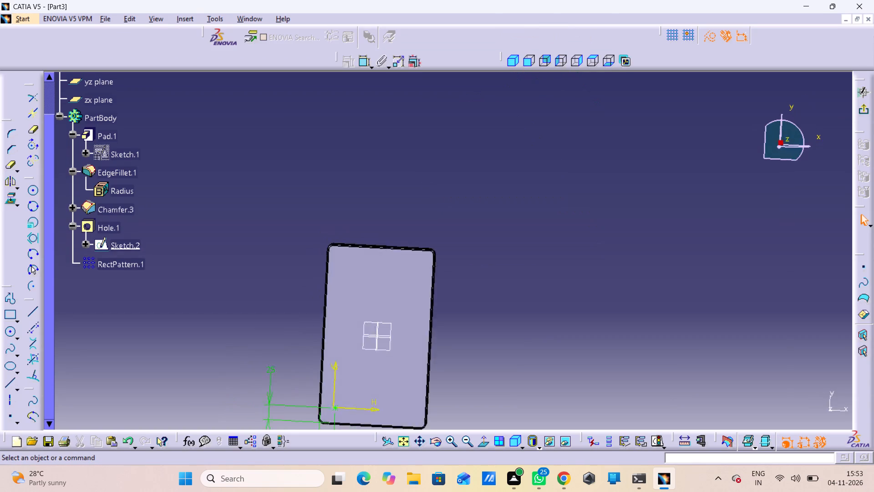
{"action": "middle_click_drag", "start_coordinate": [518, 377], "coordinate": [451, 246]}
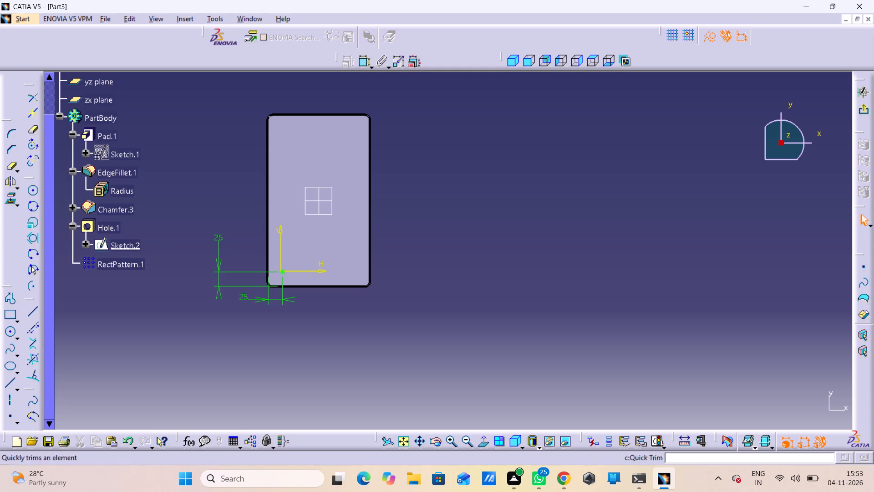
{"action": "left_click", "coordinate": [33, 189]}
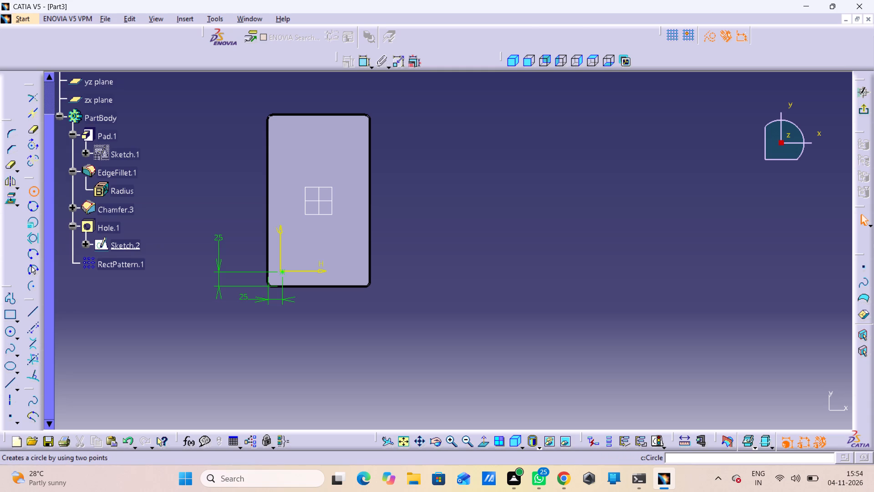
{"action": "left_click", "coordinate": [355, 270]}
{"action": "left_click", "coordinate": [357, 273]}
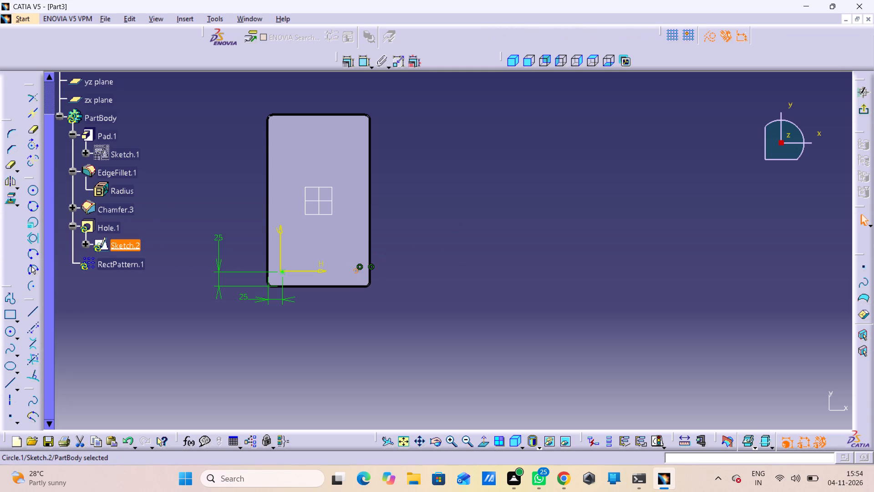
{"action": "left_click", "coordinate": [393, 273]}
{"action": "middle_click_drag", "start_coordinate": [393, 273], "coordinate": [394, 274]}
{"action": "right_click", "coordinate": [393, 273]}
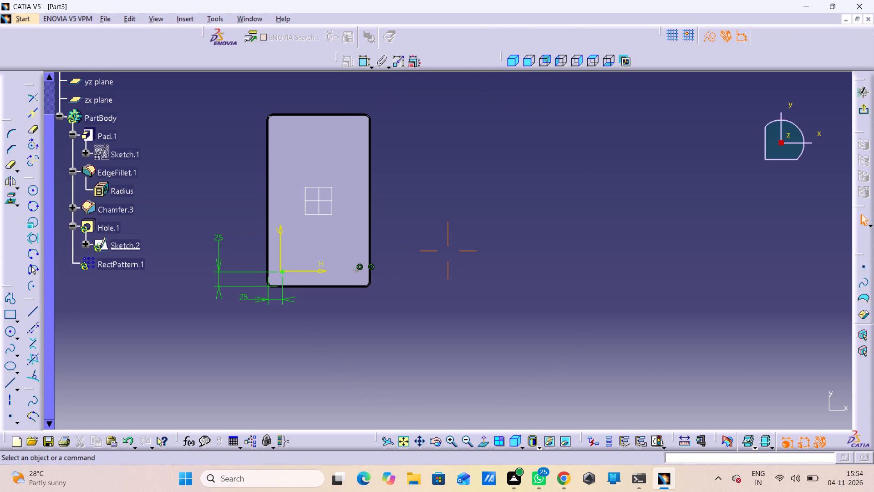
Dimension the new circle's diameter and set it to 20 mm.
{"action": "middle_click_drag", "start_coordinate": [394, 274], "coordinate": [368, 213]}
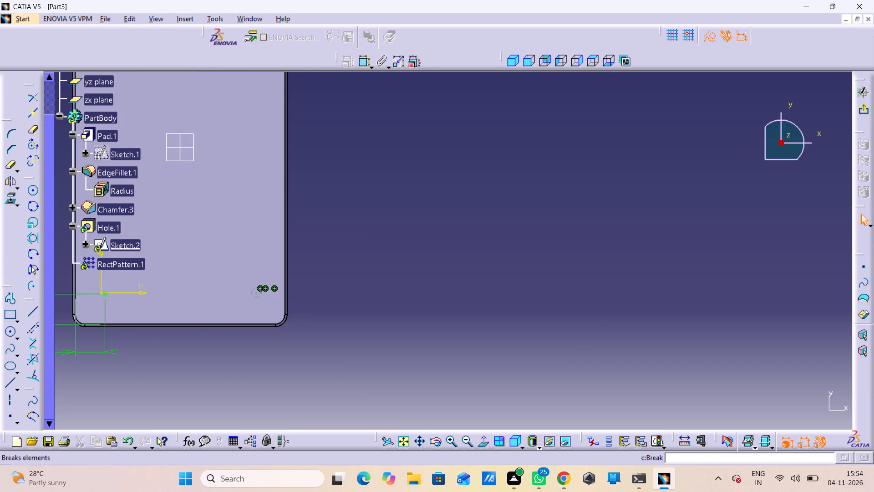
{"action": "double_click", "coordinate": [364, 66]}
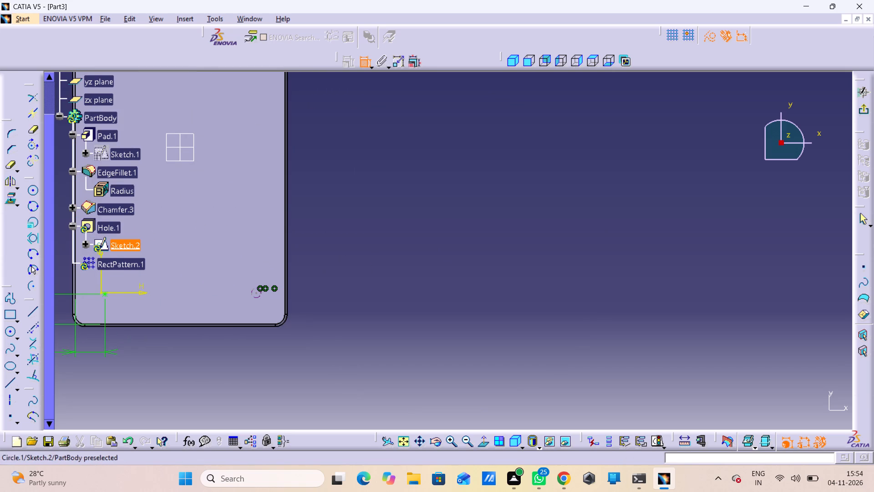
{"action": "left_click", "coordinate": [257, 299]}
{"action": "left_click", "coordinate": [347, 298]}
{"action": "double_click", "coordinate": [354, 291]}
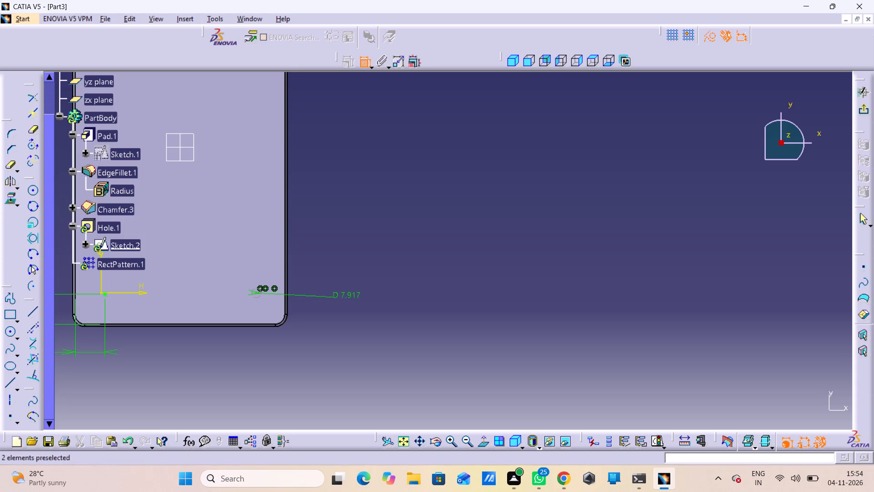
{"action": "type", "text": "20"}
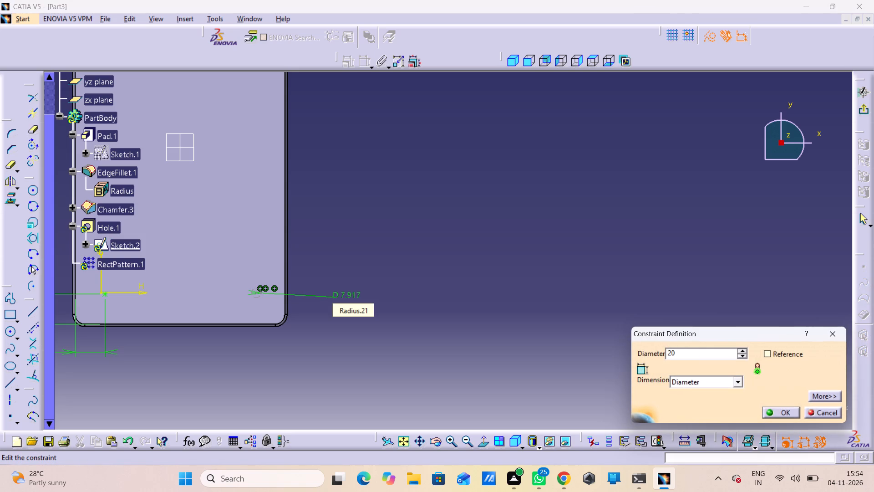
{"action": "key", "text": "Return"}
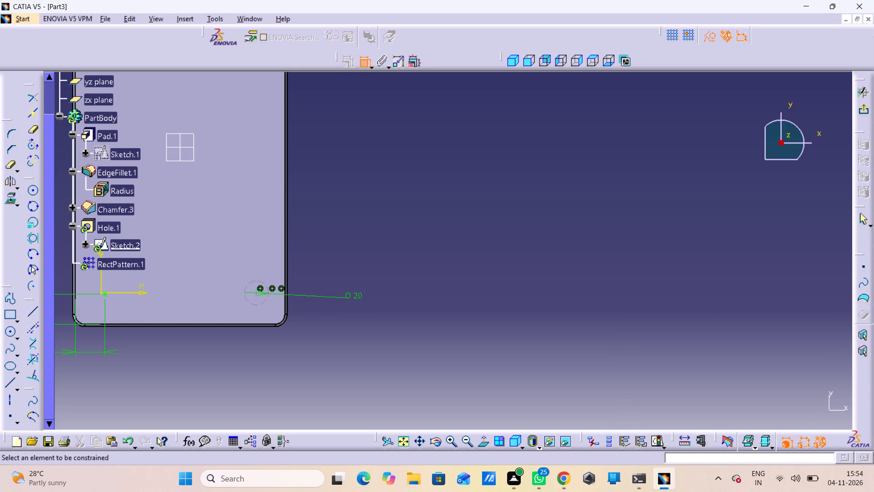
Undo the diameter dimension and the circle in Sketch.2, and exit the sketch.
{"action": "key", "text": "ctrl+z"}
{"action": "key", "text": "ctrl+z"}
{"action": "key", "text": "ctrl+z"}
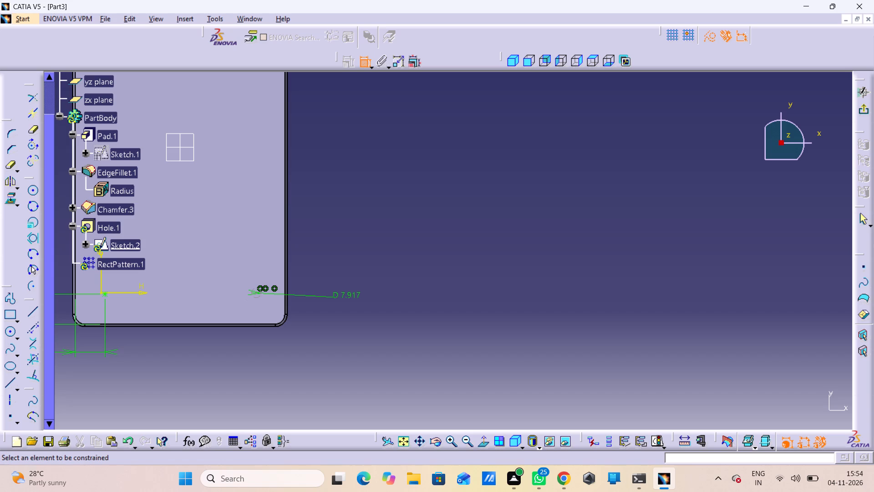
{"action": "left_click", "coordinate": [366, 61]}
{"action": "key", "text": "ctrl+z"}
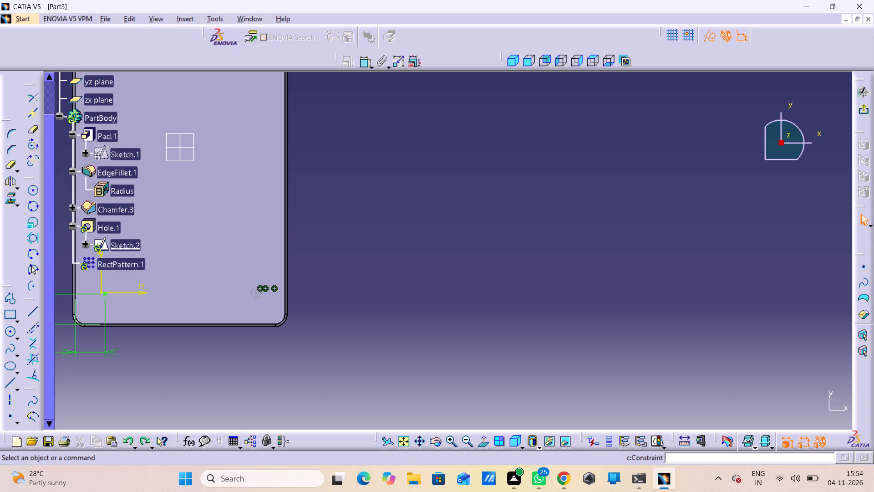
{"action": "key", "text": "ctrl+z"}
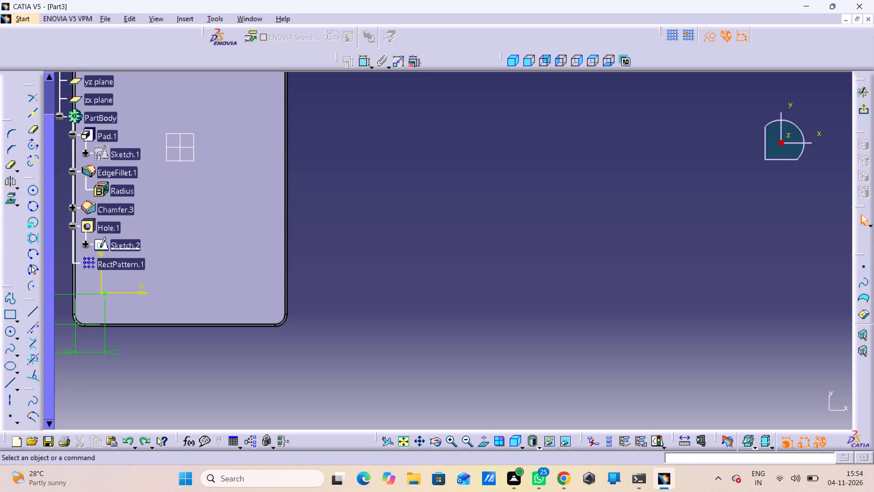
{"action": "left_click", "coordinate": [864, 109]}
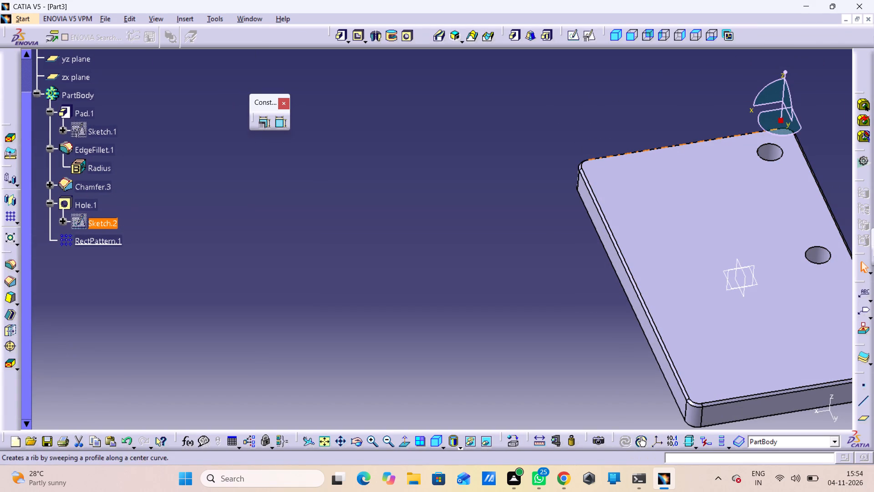
Start a hole near the empty corner of the block's top face and constrain its centre 25 mm from the short edge.
{"action": "left_click", "coordinate": [412, 37]}
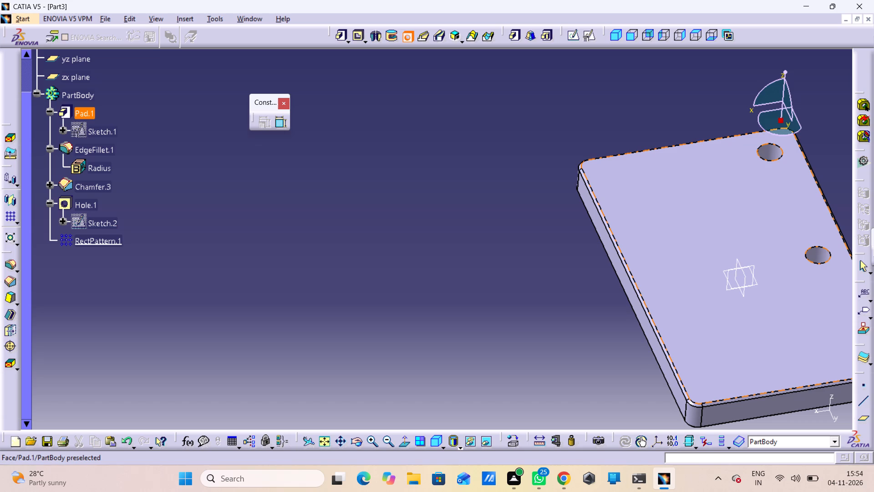
{"action": "left_click", "coordinate": [613, 179]}
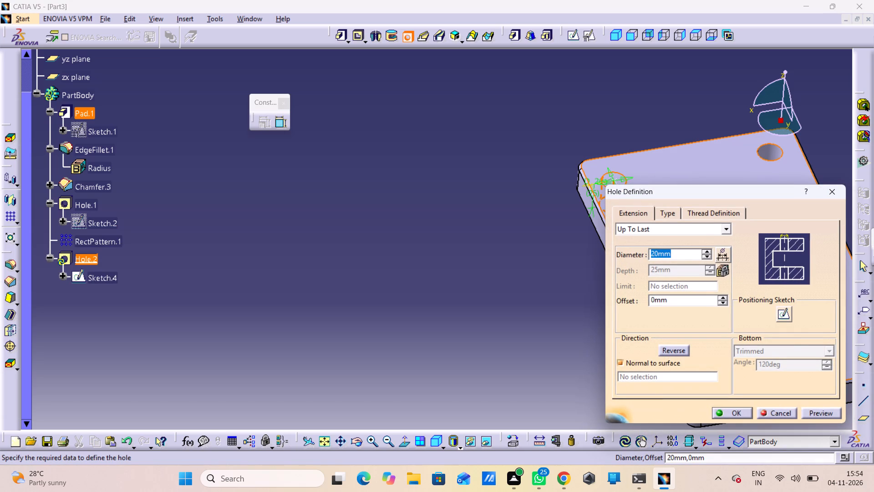
{"action": "double_click", "coordinate": [782, 312]}
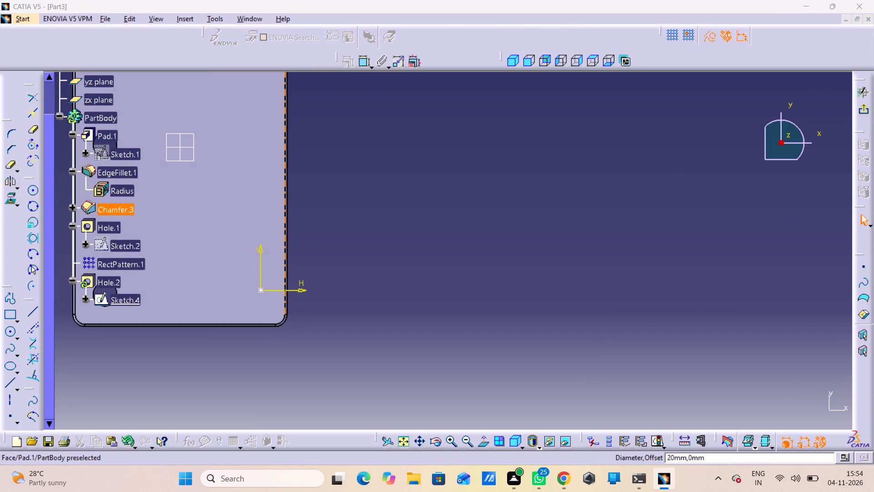
{"action": "double_click", "coordinate": [365, 59]}
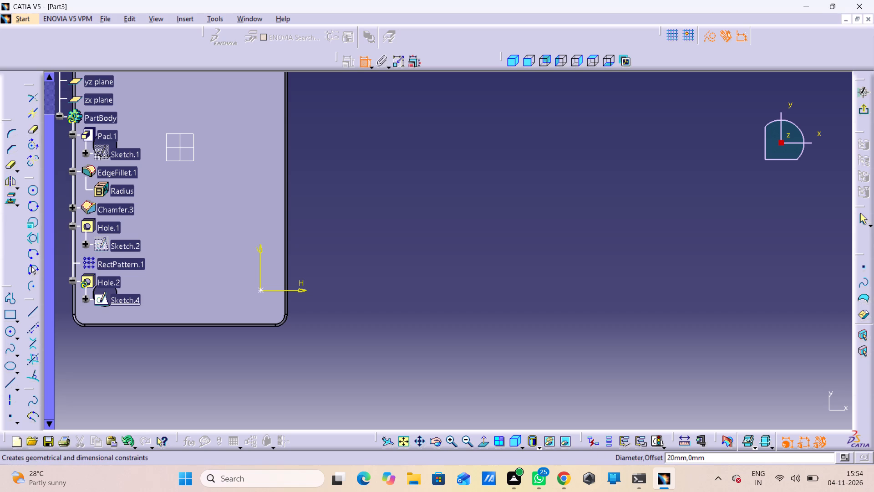
{"action": "left_click", "coordinate": [262, 292]}
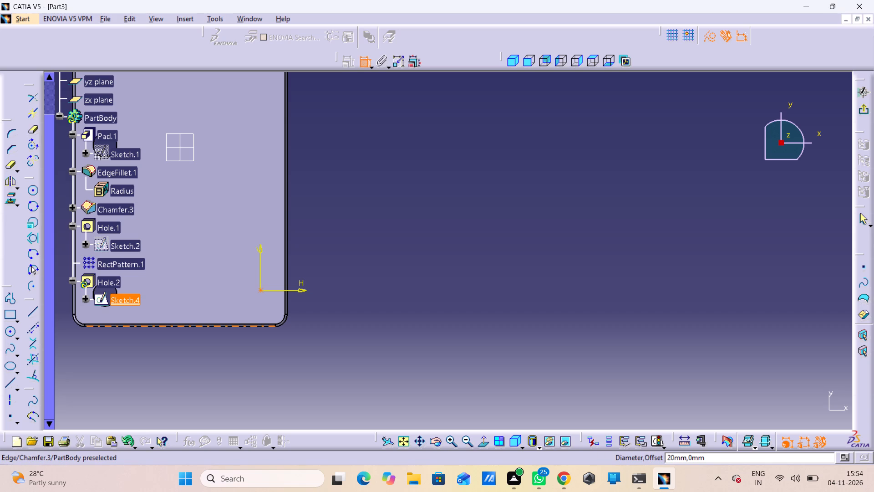
{"action": "left_click", "coordinate": [267, 328]}
{"action": "left_click", "coordinate": [405, 304]}
{"action": "double_click", "coordinate": [400, 302]}
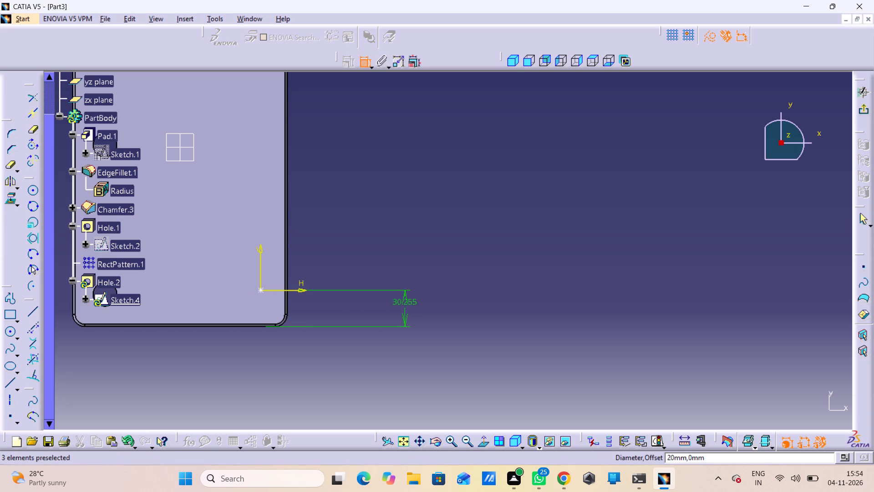
{"action": "type", "text": "256"}
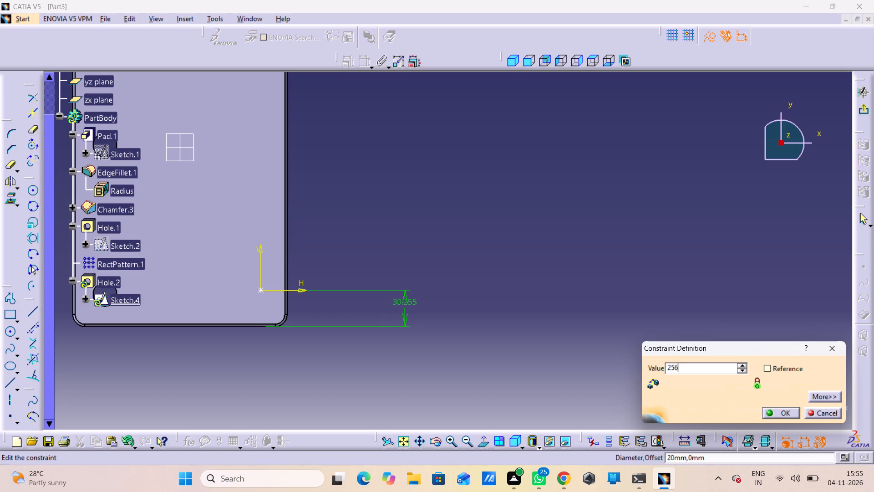
{"action": "double_click", "coordinate": [394, 302]}
{"action": "key", "text": "2"}
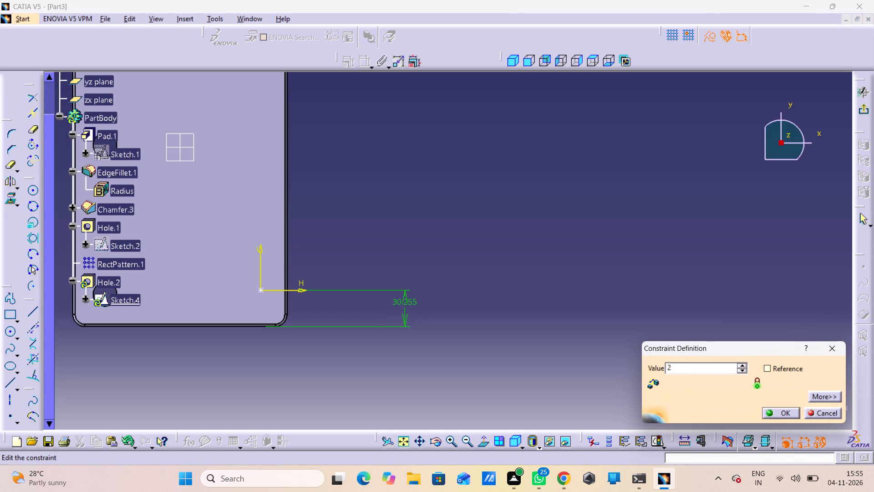
{"action": "key", "text": "5"}
{"action": "key", "text": "Return"}
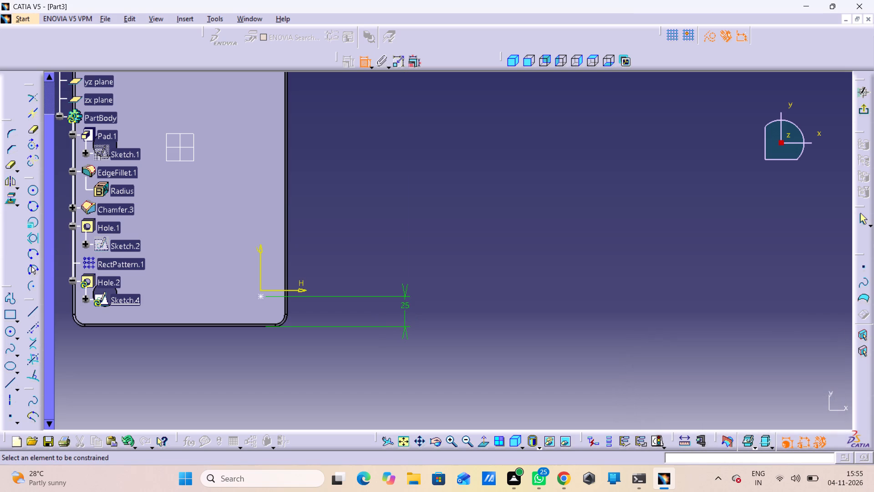
Constrain the hole's centre 25 mm from the adjacent long edge in the positioning sketch.
{"action": "left_click", "coordinate": [260, 295]}
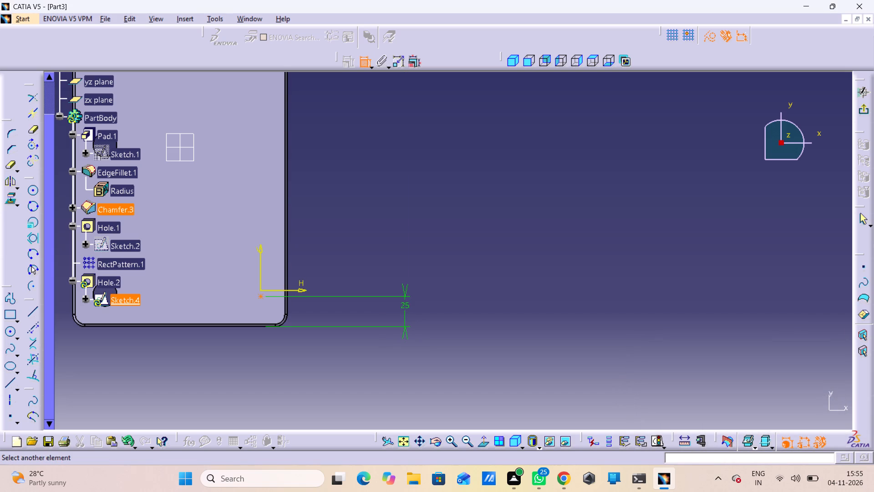
{"action": "left_click", "coordinate": [289, 307]}
{"action": "left_click", "coordinate": [328, 240]}
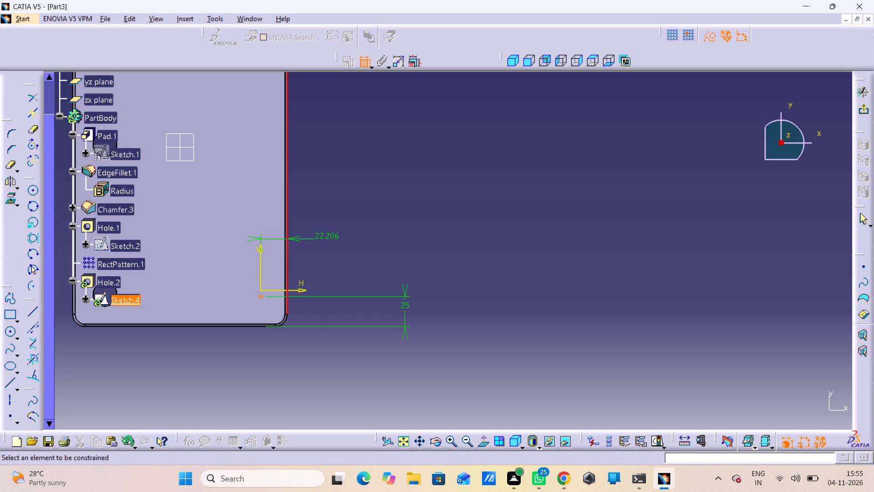
{"action": "left_click", "coordinate": [329, 237]}
{"action": "double_click", "coordinate": [327, 234]}
{"action": "type", "text": "25"}
{"action": "key", "text": "Return"}
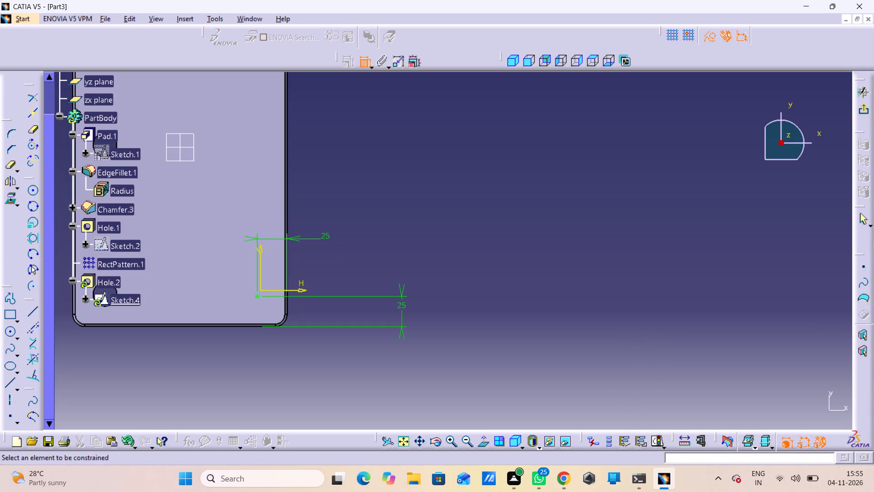
Exit the positioning sketch and create the hole with a 20 mm diameter, extending Up To Last.
{"action": "left_click", "coordinate": [869, 105]}
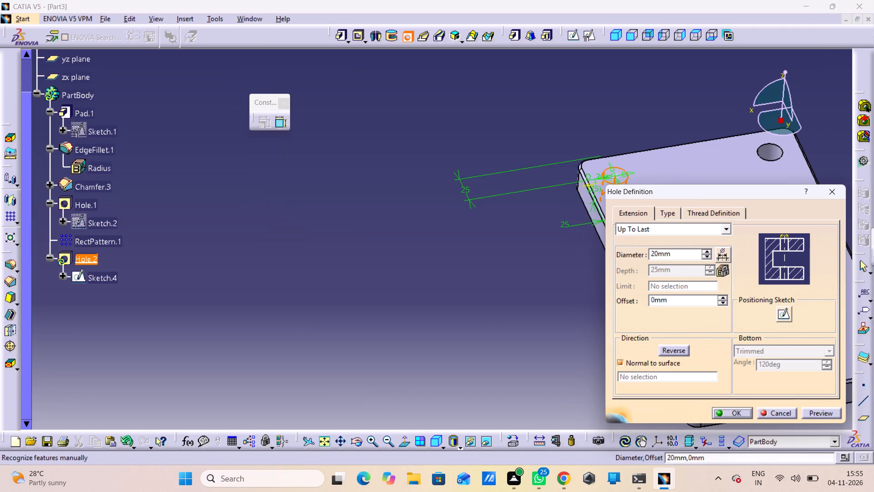
{"action": "left_click", "coordinate": [726, 416]}
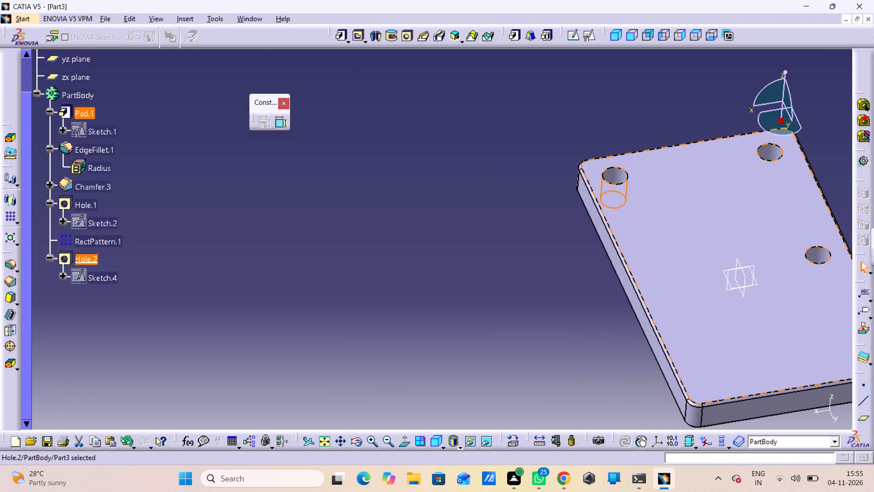
{"action": "left_click", "coordinate": [545, 303]}
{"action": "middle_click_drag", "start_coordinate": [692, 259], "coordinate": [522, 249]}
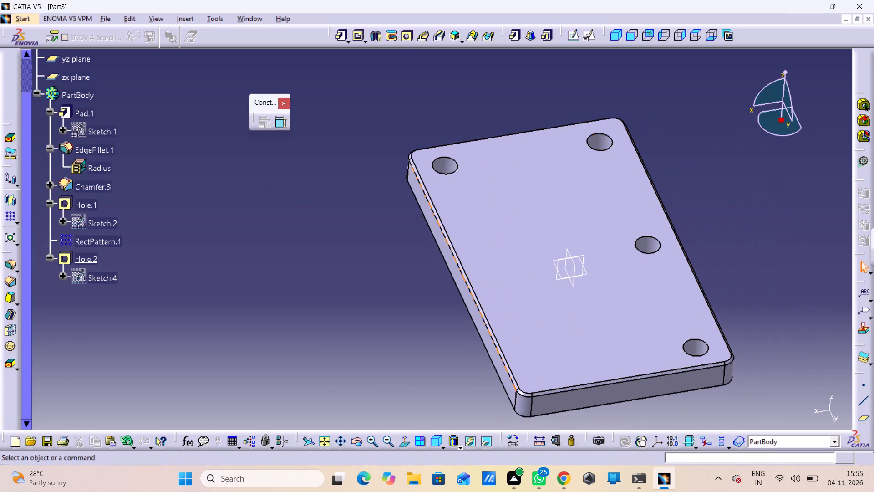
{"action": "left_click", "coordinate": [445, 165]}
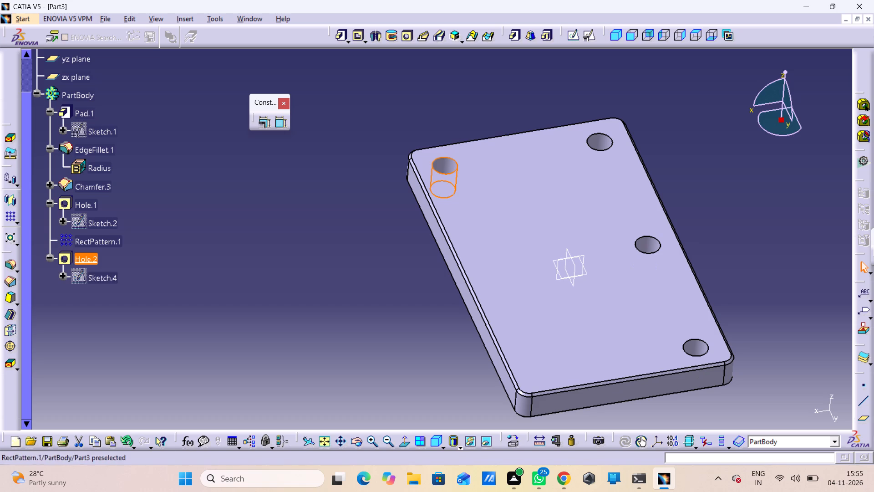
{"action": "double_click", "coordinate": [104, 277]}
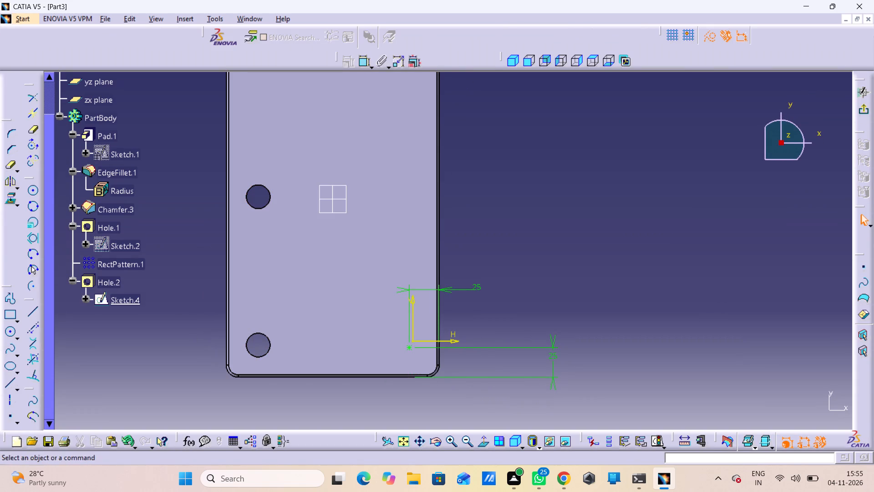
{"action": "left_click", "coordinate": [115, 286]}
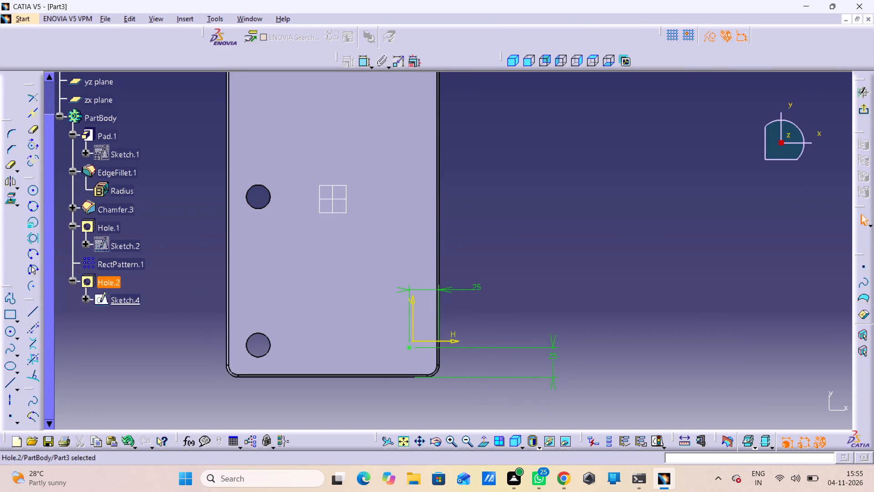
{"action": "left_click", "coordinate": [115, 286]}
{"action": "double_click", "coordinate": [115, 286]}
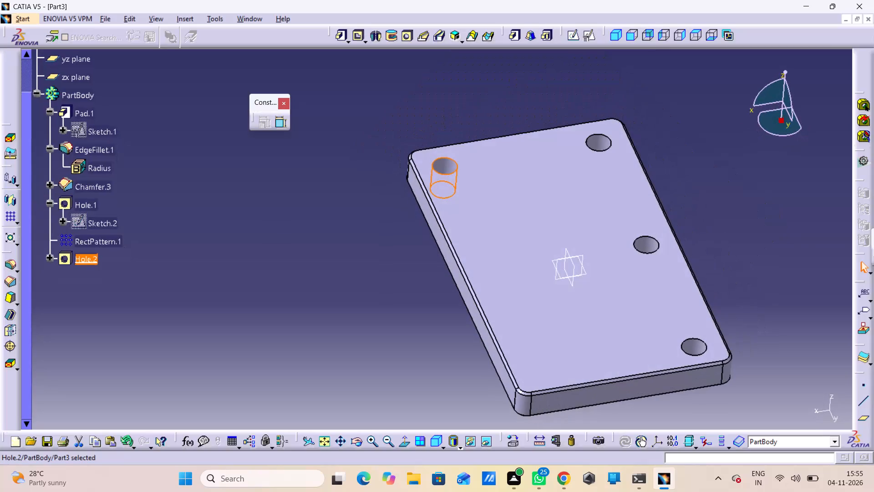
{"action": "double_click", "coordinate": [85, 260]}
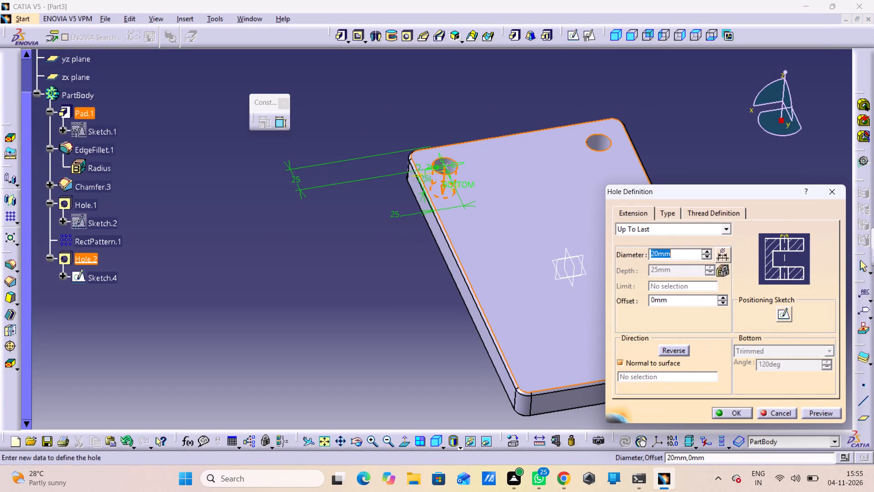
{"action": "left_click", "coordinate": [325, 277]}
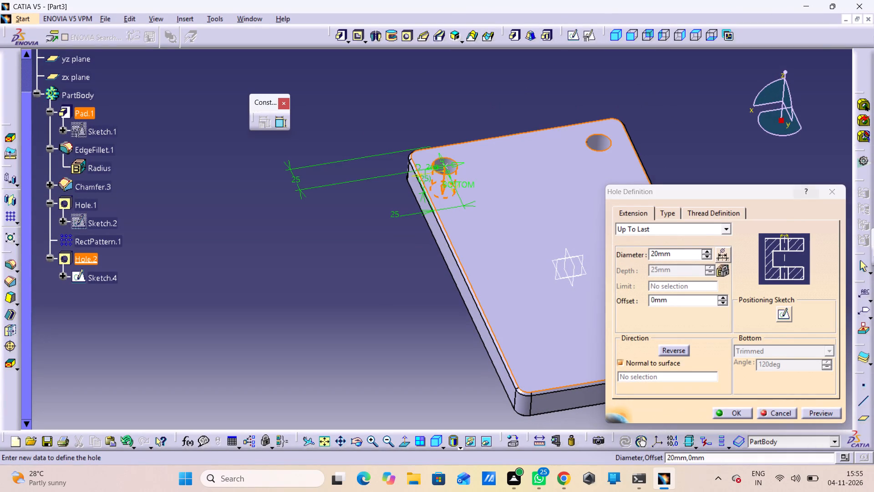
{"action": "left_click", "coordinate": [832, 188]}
Create a rectangular pattern of Hole.2 using Instance(s) & Length, 3 instances over 250 mm, with the yz plane as reference.
{"action": "left_click", "coordinate": [448, 169]}
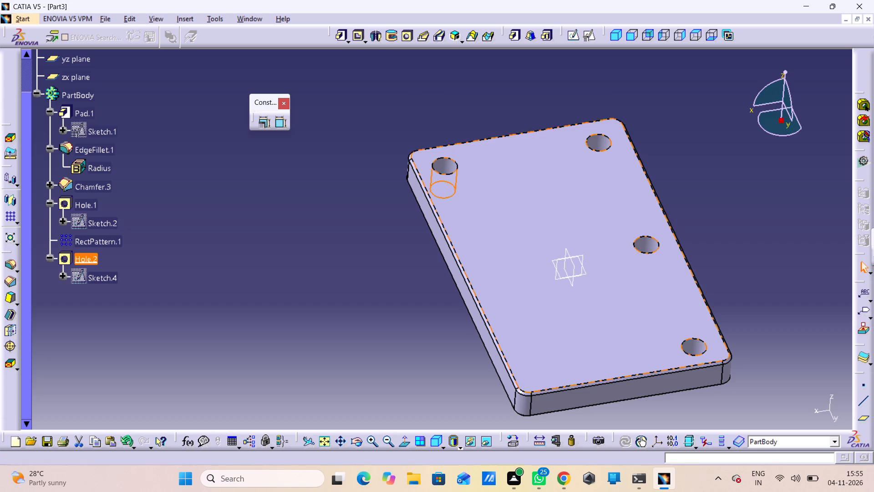
{"action": "left_click", "coordinate": [13, 216]}
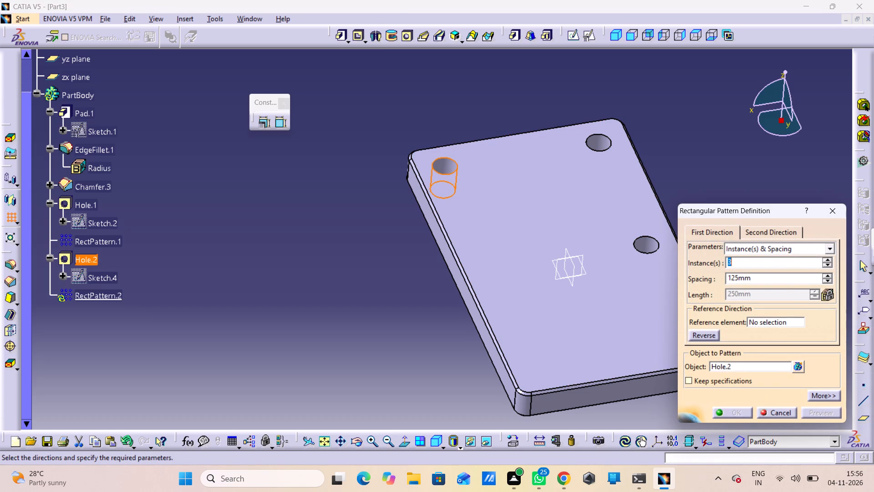
{"action": "left_click", "coordinate": [829, 248]}
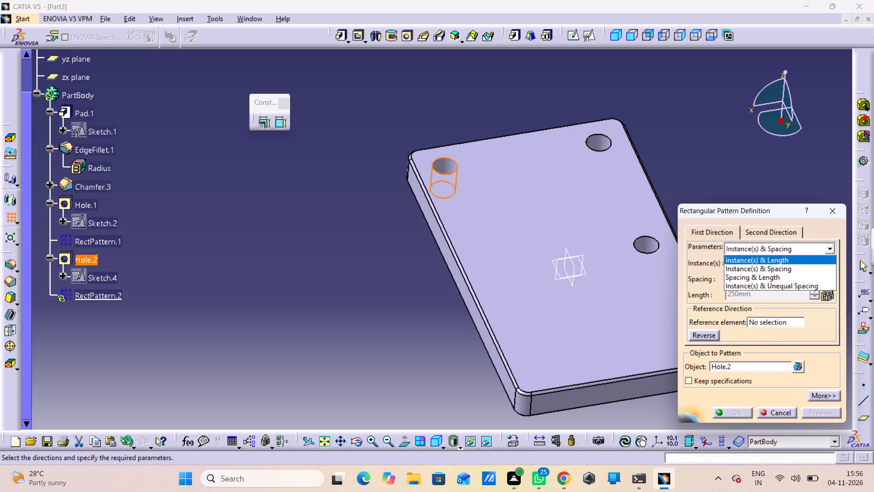
{"action": "left_click", "coordinate": [774, 257]}
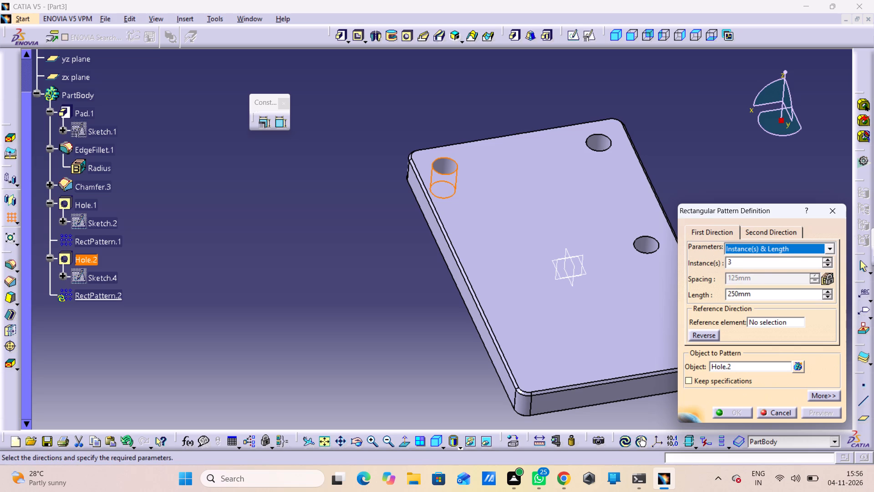
{"action": "left_click", "coordinate": [762, 319]}
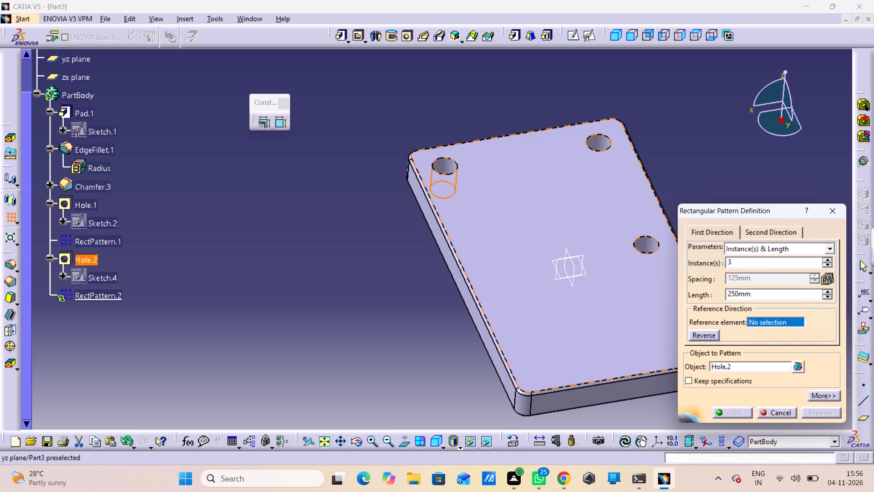
{"action": "left_click", "coordinate": [573, 280]}
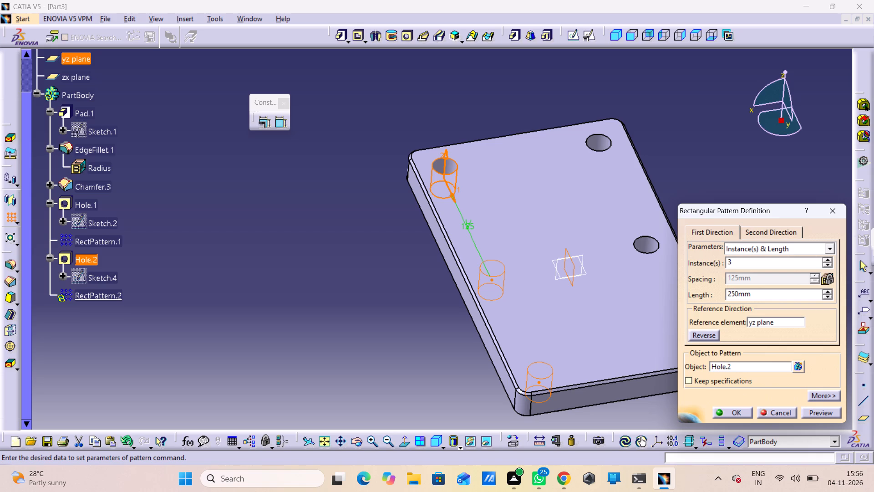
{"action": "left_click", "coordinate": [725, 409]}
{"action": "key", "text": "Return"}
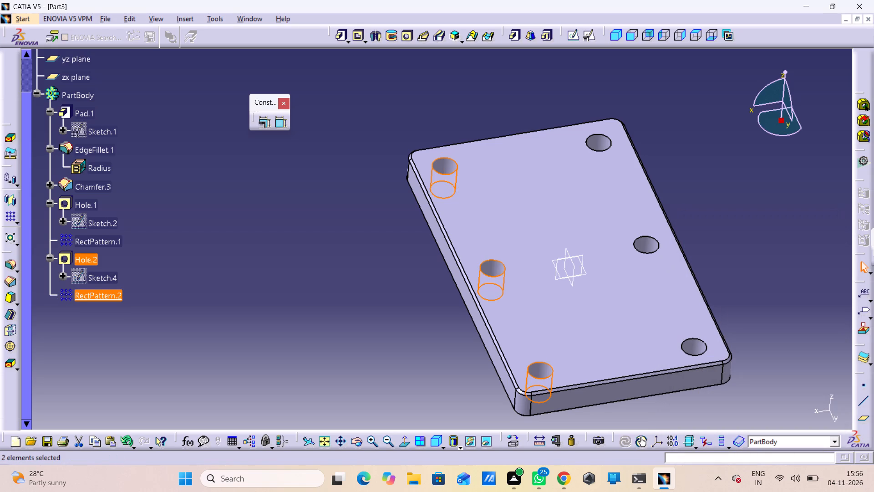
{"action": "left_click", "coordinate": [401, 351]}
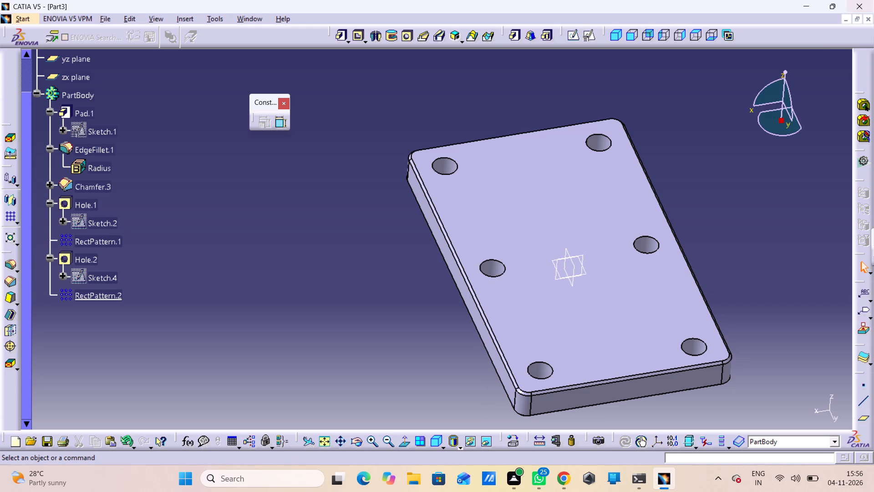
Examine the block and its two rows of holes from different angles, finishing in the isometric view.
{"action": "middle_click_drag", "start_coordinate": [368, 259], "coordinate": [369, 259]}
{"action": "right_click_drag", "start_coordinate": [368, 259], "coordinate": [369, 259]}
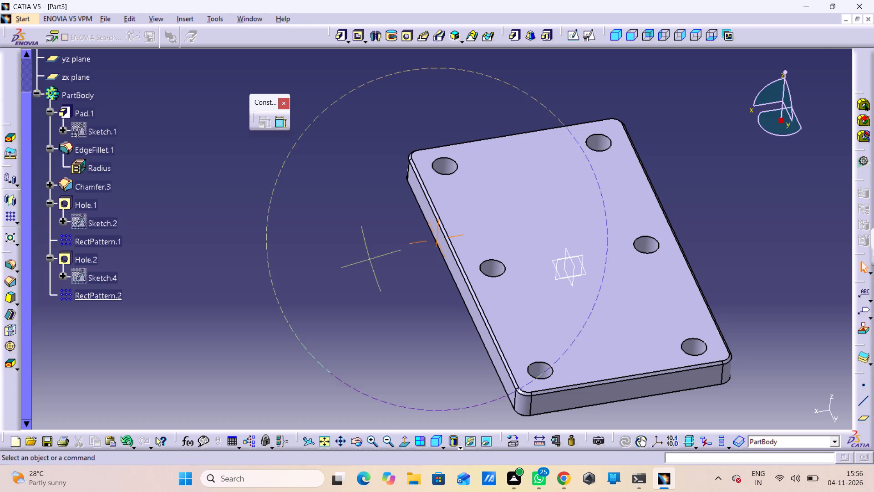
{"action": "middle_click_drag", "start_coordinate": [369, 259], "coordinate": [336, 237]}
{"action": "right_click_drag", "start_coordinate": [369, 259], "coordinate": [336, 237]}
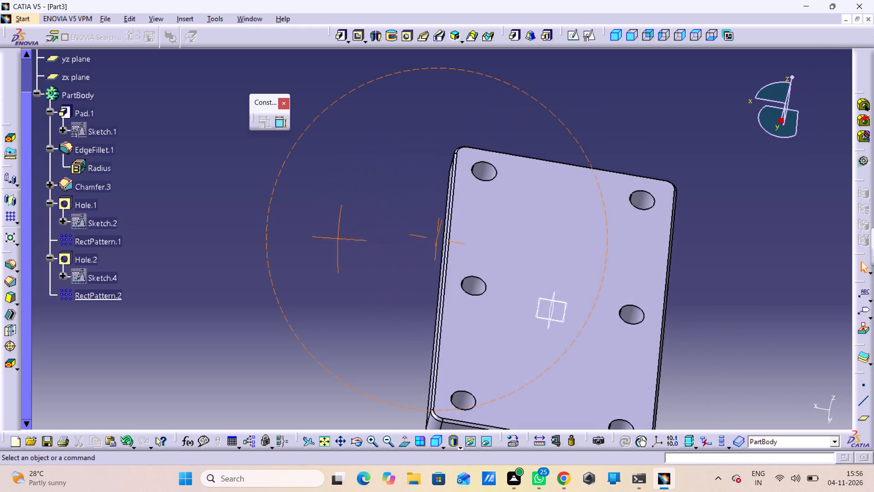
{"action": "right_click_drag", "start_coordinate": [336, 237], "coordinate": [335, 237]}
{"action": "middle_click_drag", "start_coordinate": [336, 237], "coordinate": [335, 237]}
{"action": "right_click", "coordinate": [335, 237]}
{"action": "middle_click_drag", "start_coordinate": [334, 231], "coordinate": [337, 273]}
{"action": "right_click", "coordinate": [335, 229]}
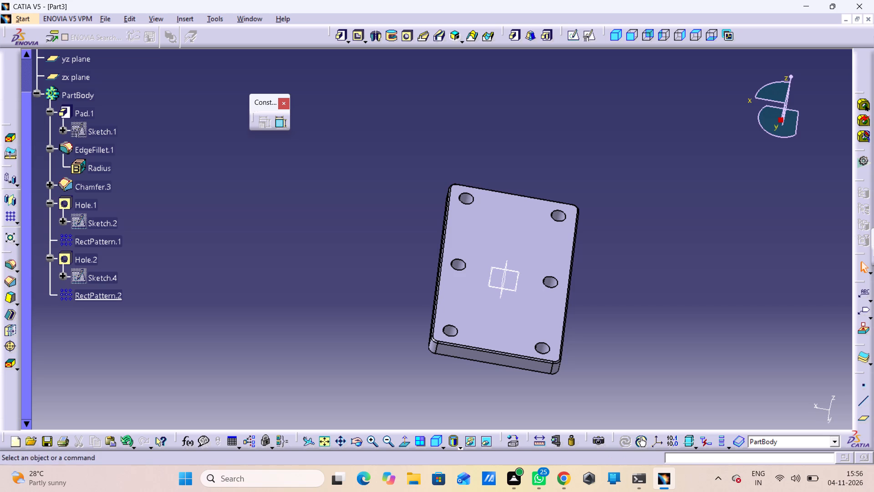
{"action": "left_click", "coordinate": [614, 37]}
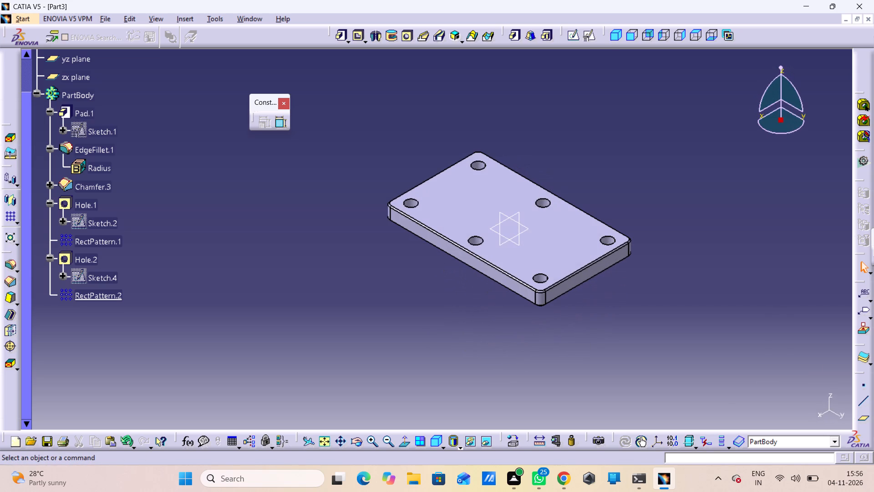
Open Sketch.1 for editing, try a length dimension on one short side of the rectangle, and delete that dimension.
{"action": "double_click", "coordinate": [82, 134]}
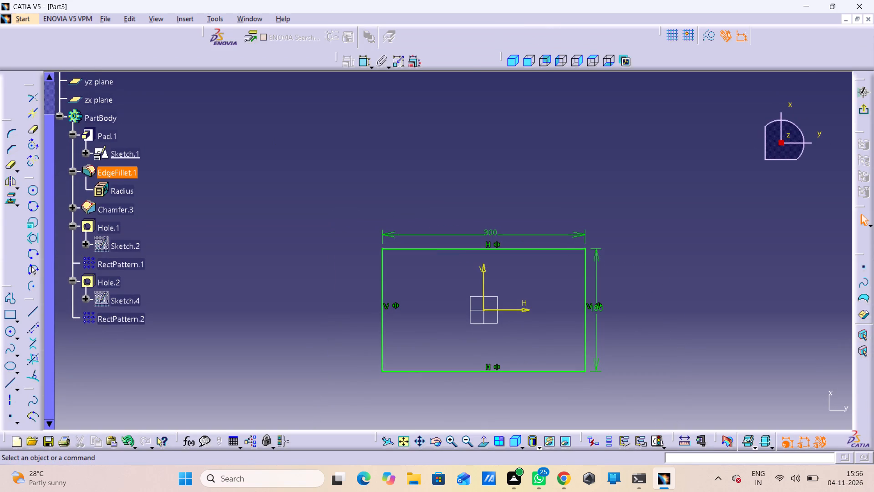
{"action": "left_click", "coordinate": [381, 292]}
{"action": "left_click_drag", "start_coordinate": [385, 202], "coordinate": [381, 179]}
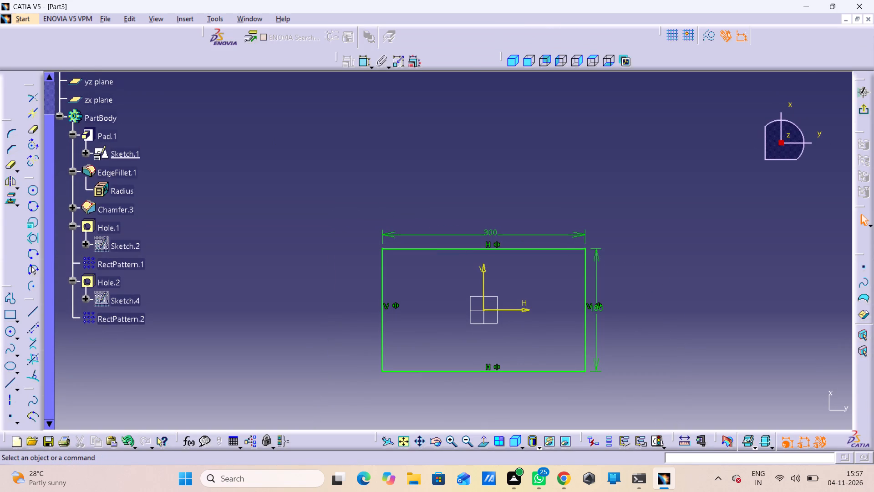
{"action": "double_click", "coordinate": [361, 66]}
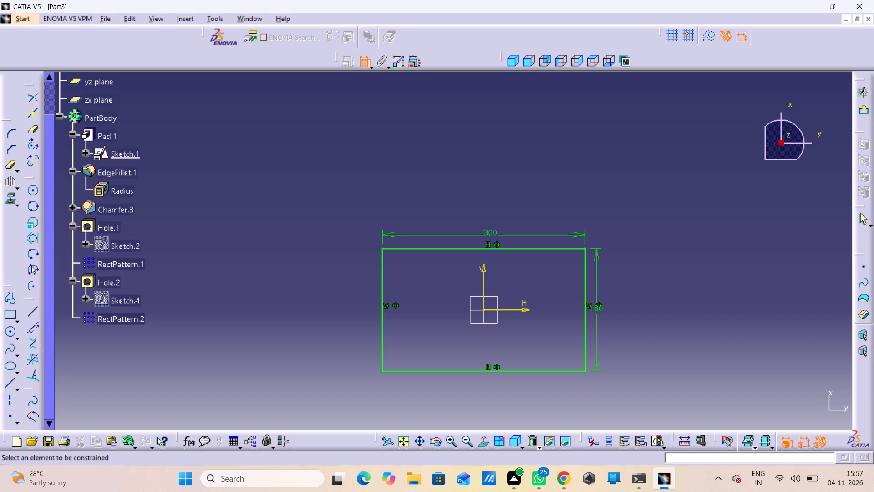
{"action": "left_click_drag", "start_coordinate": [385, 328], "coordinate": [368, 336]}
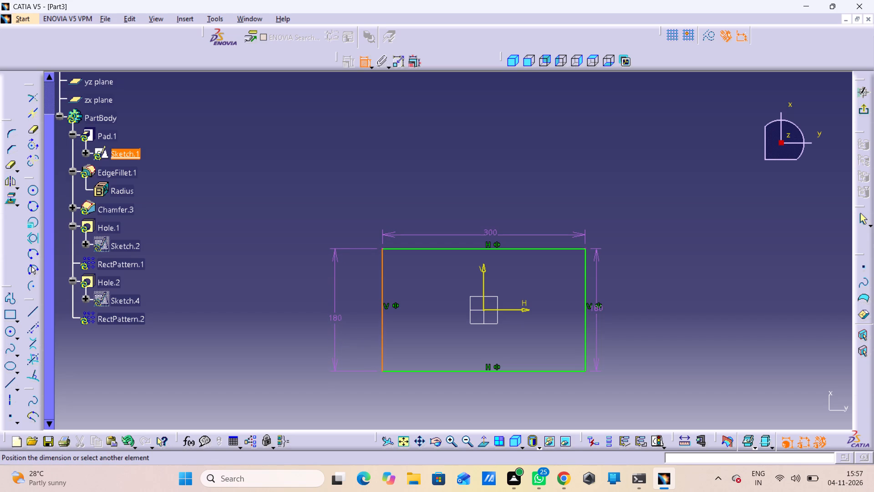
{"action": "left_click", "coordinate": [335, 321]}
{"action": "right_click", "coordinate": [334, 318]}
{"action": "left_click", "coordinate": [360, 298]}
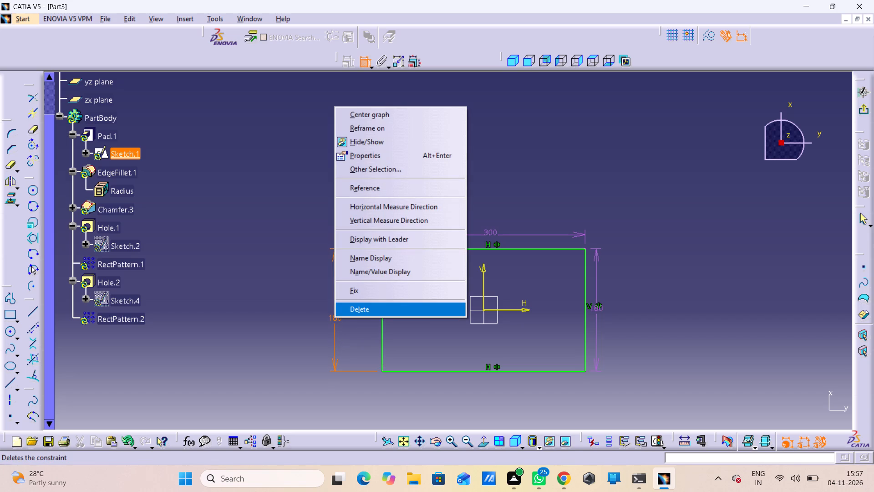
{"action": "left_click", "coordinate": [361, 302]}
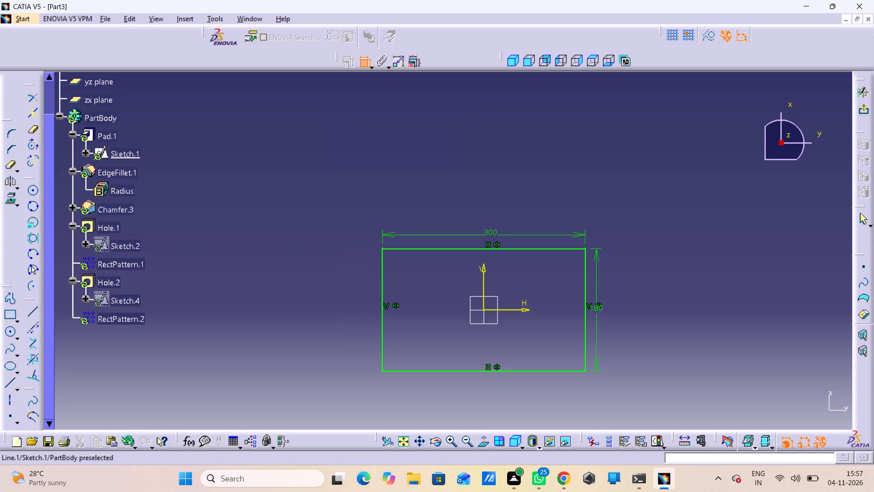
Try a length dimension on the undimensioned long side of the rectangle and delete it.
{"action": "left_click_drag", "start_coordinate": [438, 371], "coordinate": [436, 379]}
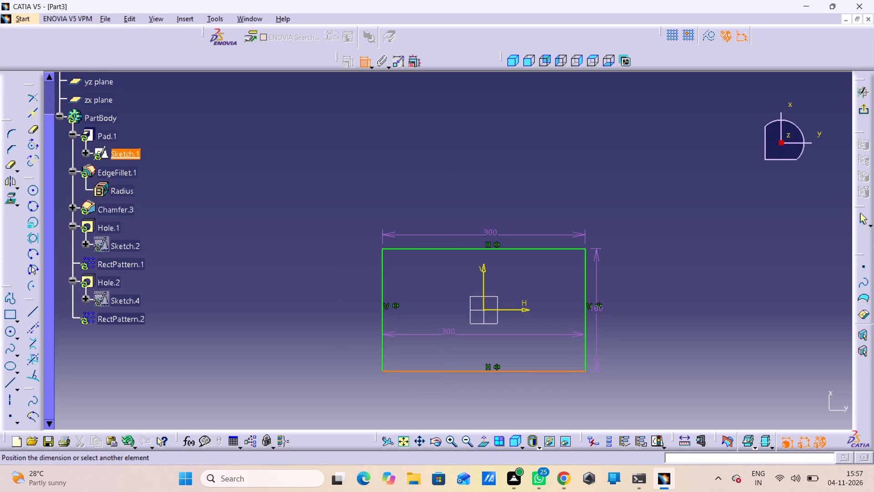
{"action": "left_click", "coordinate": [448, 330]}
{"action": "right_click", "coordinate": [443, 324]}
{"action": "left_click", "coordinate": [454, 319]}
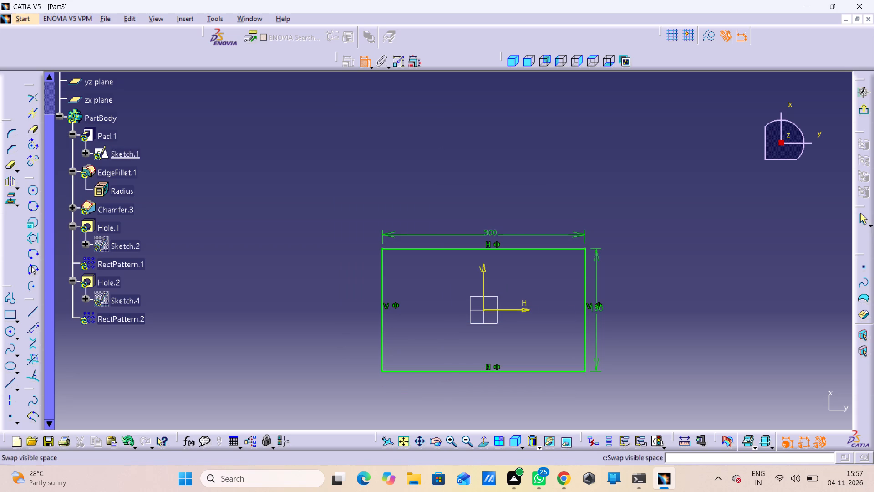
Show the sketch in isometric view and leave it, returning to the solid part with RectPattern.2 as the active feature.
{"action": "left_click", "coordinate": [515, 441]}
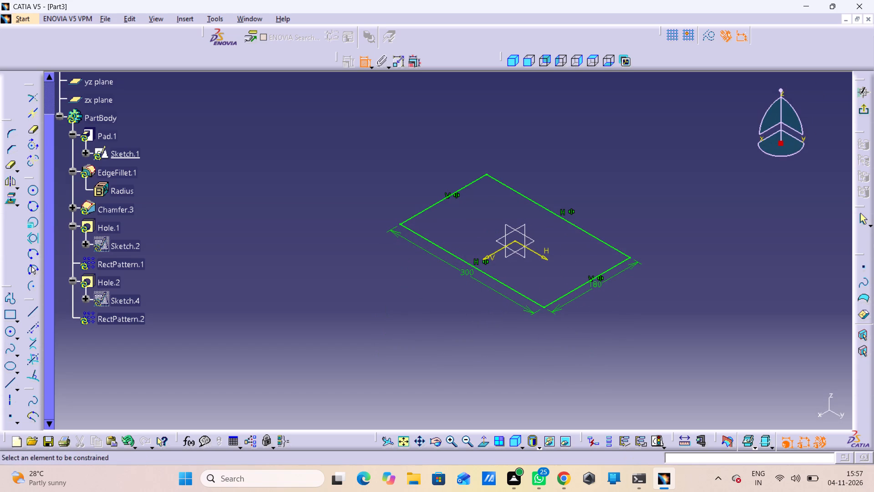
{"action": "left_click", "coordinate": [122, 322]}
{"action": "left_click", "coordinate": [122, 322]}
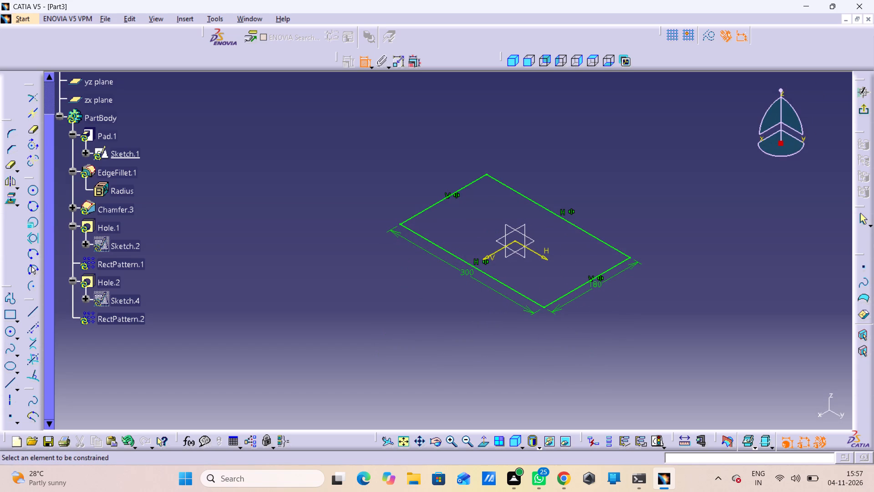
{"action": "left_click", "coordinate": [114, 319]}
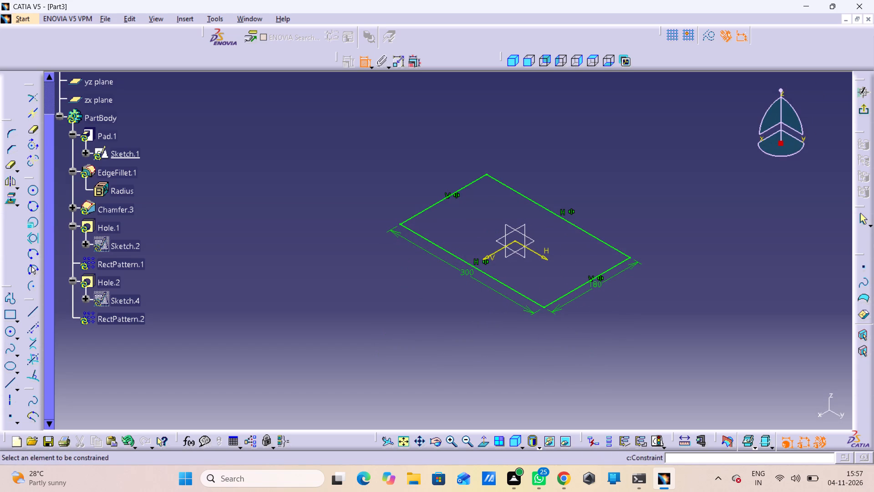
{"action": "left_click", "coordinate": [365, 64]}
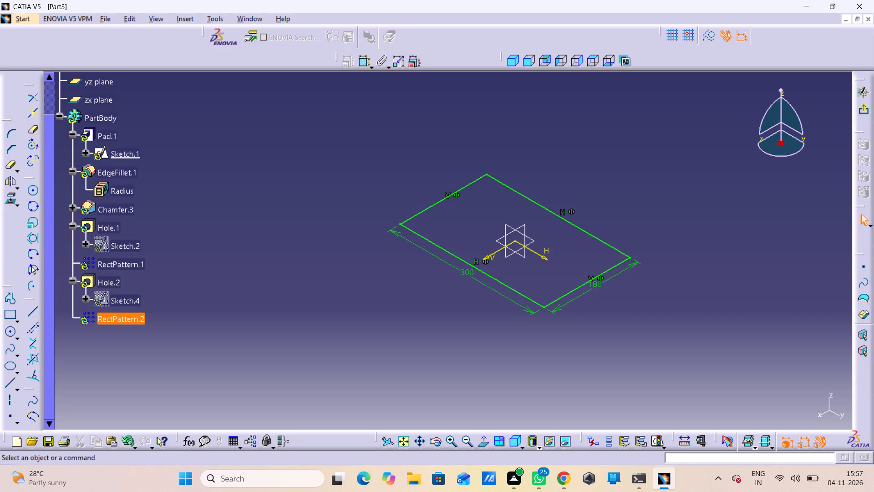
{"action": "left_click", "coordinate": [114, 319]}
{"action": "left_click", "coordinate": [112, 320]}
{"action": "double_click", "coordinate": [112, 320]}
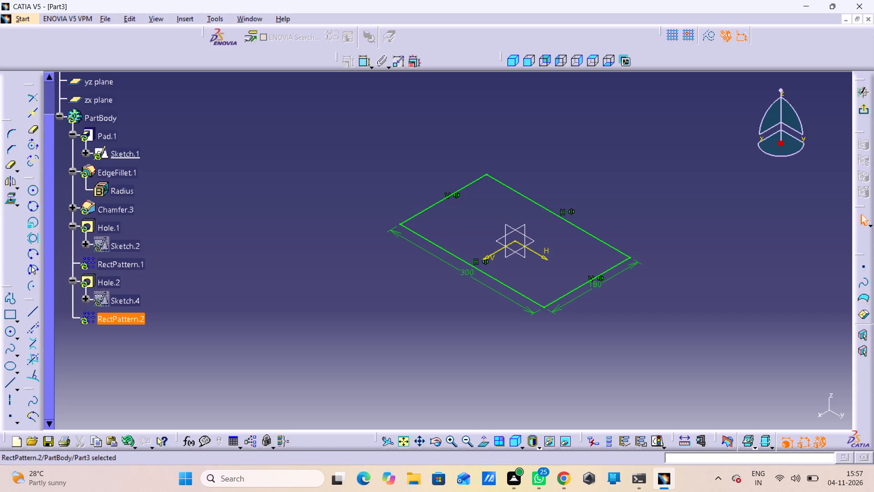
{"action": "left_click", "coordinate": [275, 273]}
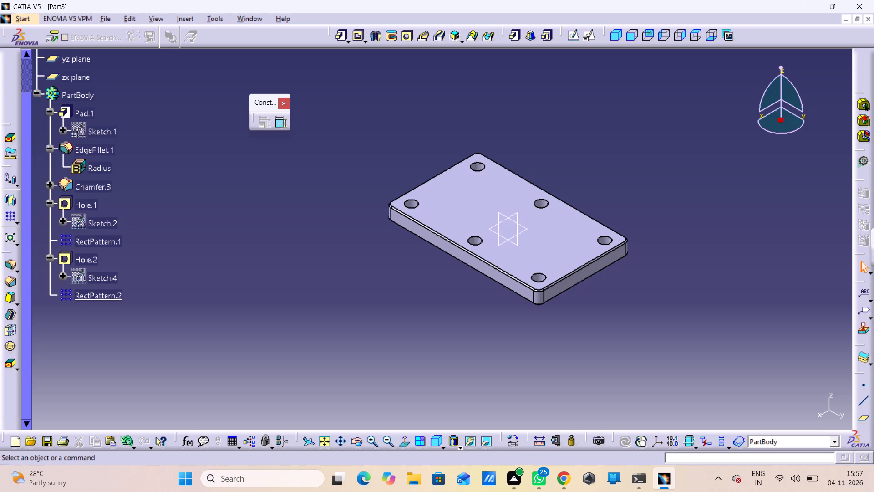
Save the part as A3 in the ASSEMBLY folder, in CATPart format.
{"action": "key", "text": "ctrl+s"}
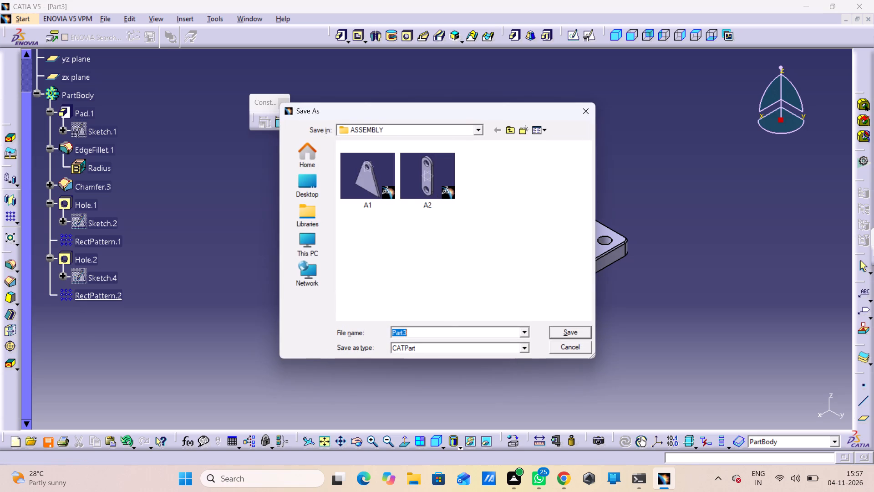
{"action": "key", "text": "3"}
{"action": "key", "text": "BackSpace"}
{"action": "type", "text": "A3"}
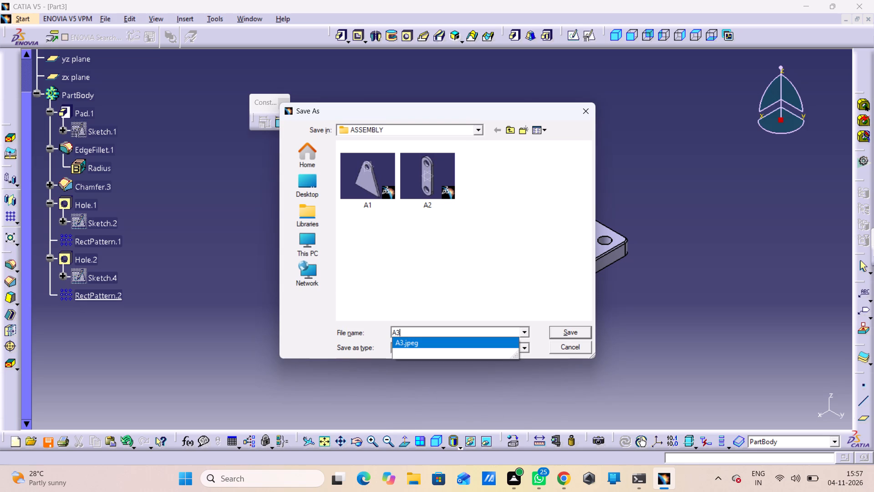
{"action": "left_click", "coordinate": [583, 330]}
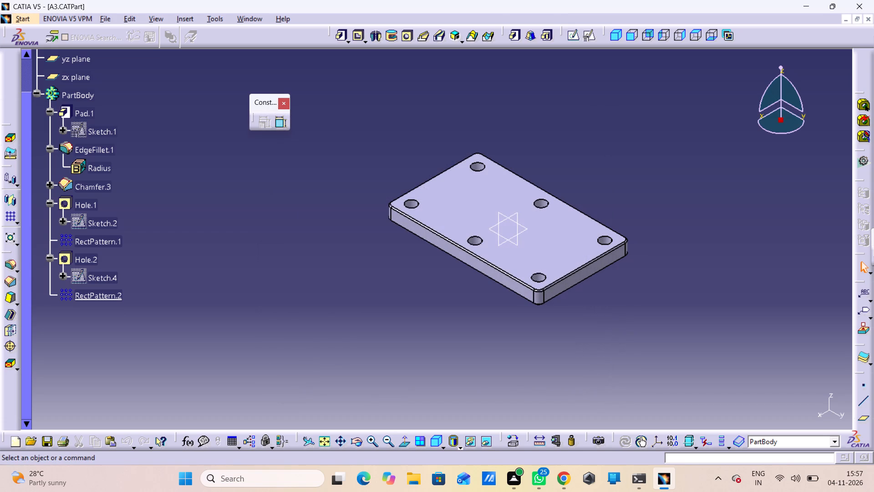
Print the whole document, fitted in page, with Microsoft Print to PDF and save the output as A3 in the ASSEMBLY folder.
{"action": "key", "text": "ctrl+p"}
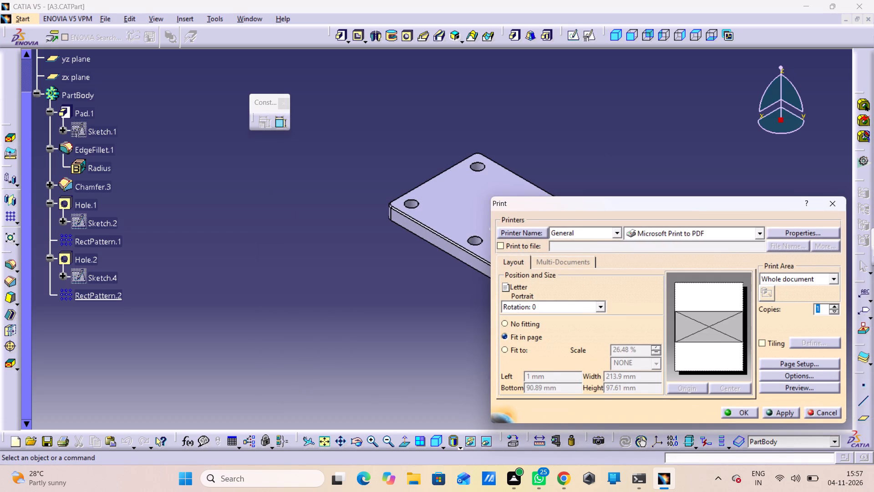
{"action": "left_click_drag", "start_coordinate": [734, 407], "coordinate": [742, 414]}
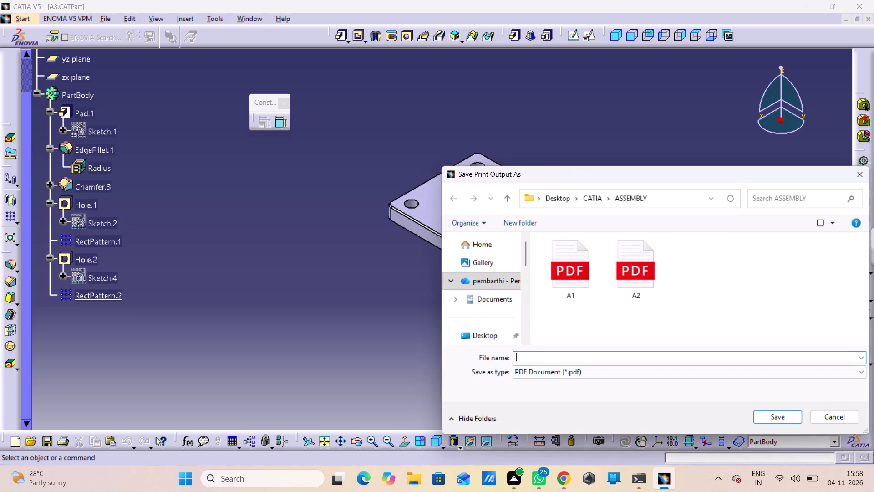
{"action": "type", "text": "a3"}
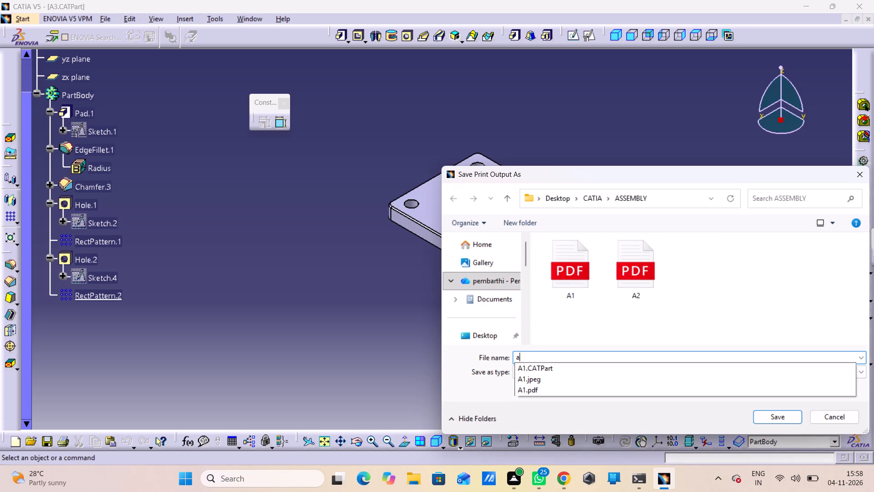
{"action": "key", "text": "BackSpace"}
{"action": "key", "text": "BackSpace"}
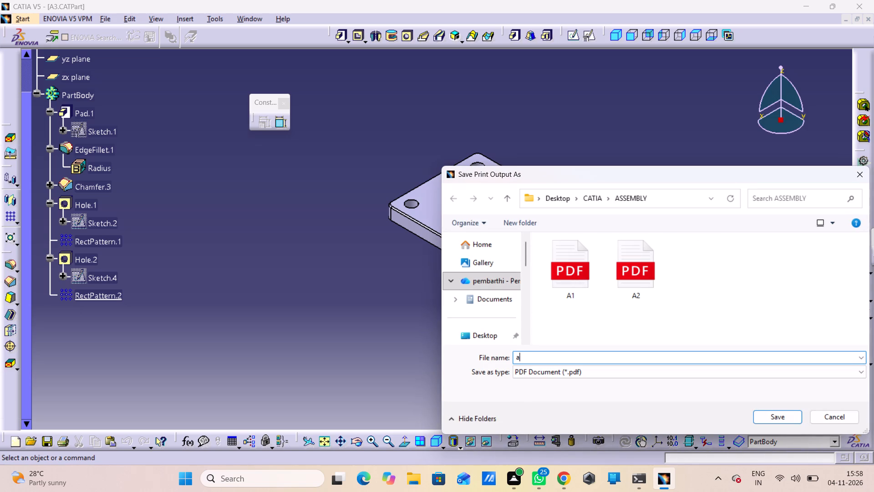
{"action": "type", "text": "A23"}
{"action": "key", "text": "BackSpace"}
{"action": "key", "text": "BackSpace"}
{"action": "key", "text": "3"}
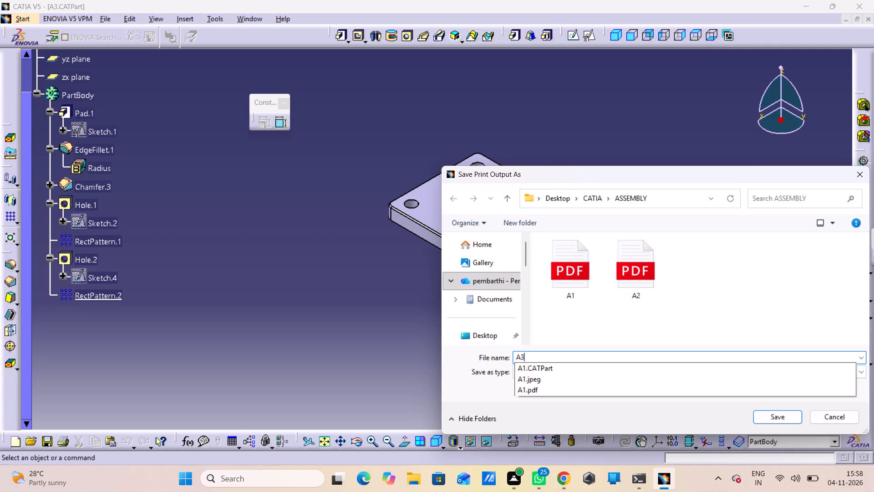
{"action": "key", "text": "Return"}
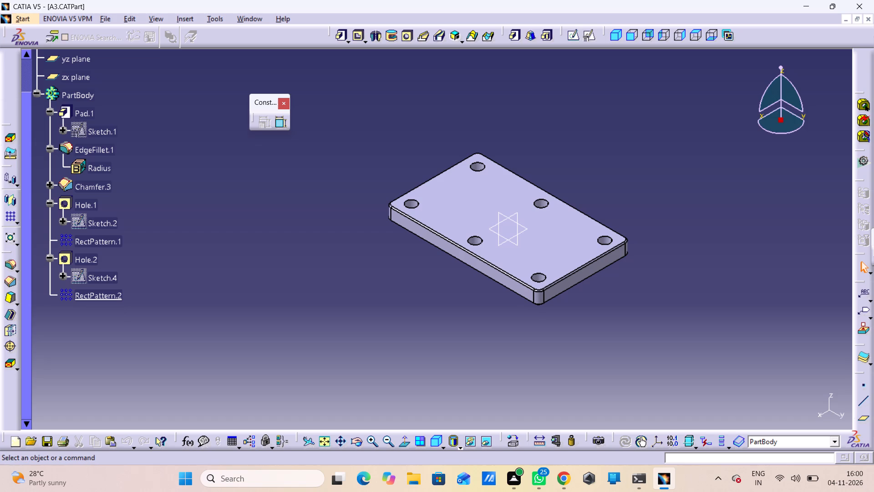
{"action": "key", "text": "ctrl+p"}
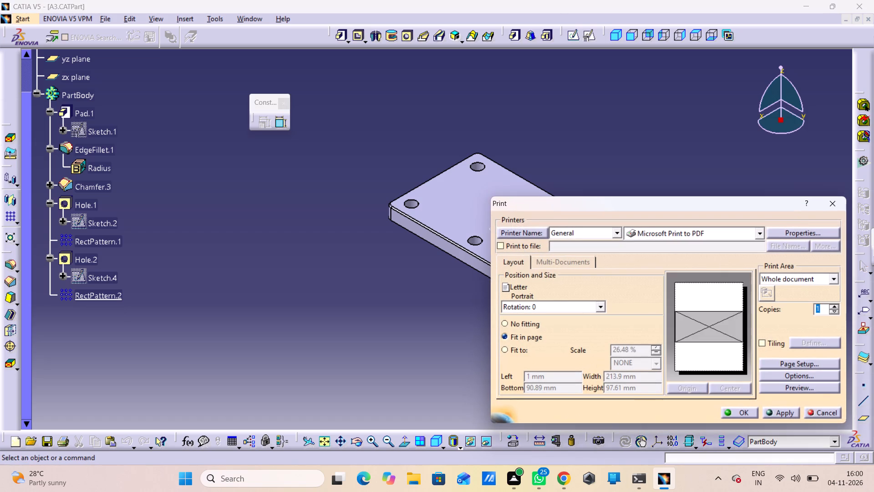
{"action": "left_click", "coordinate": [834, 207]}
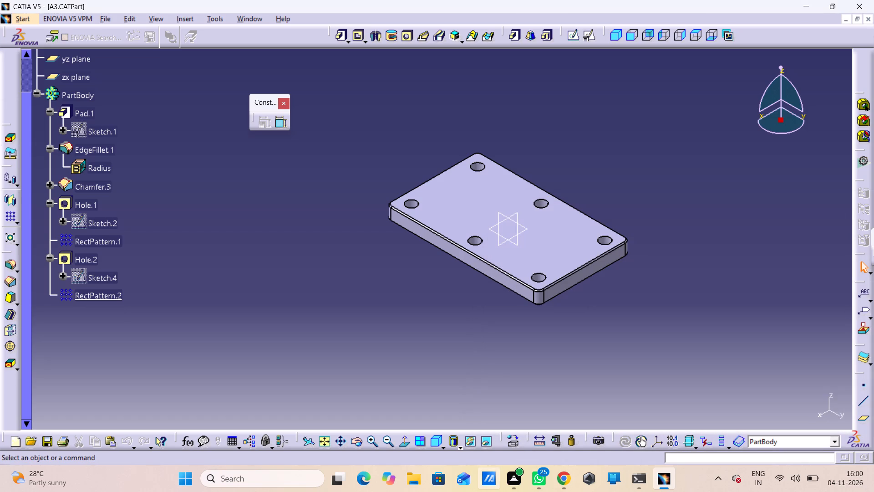